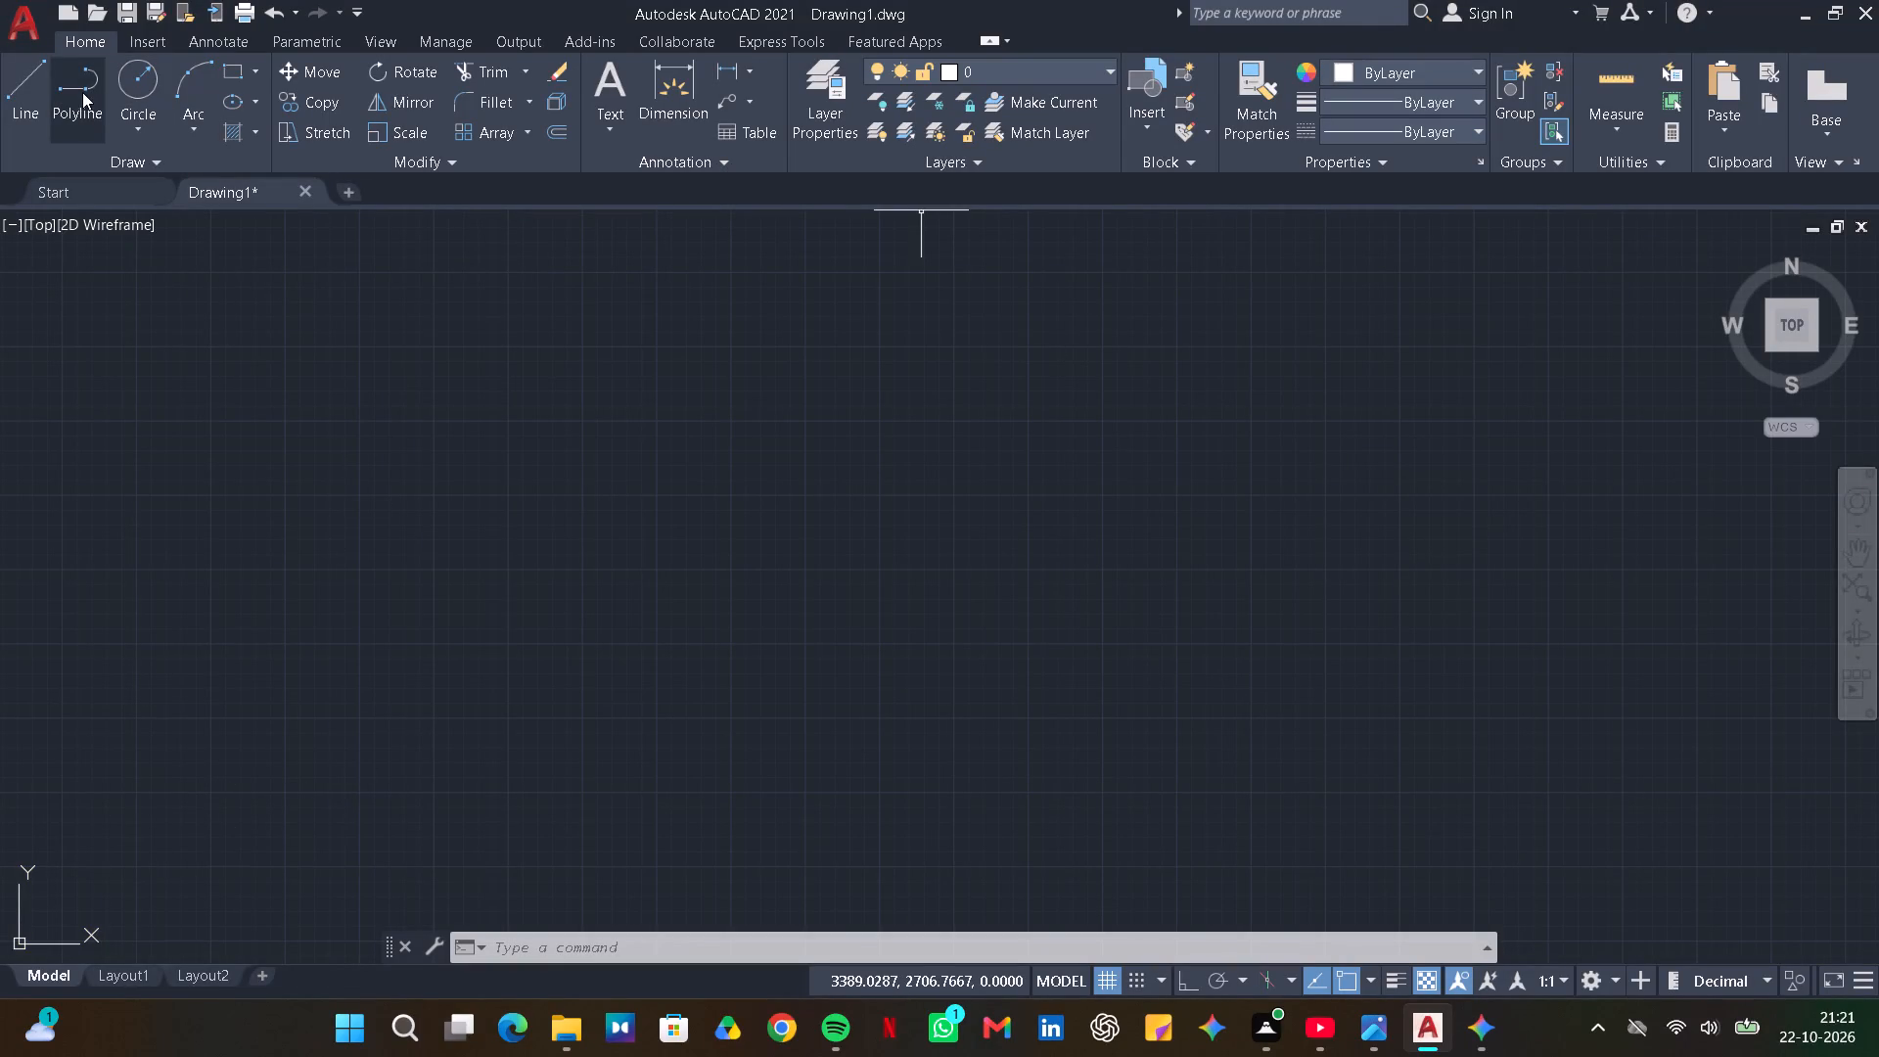
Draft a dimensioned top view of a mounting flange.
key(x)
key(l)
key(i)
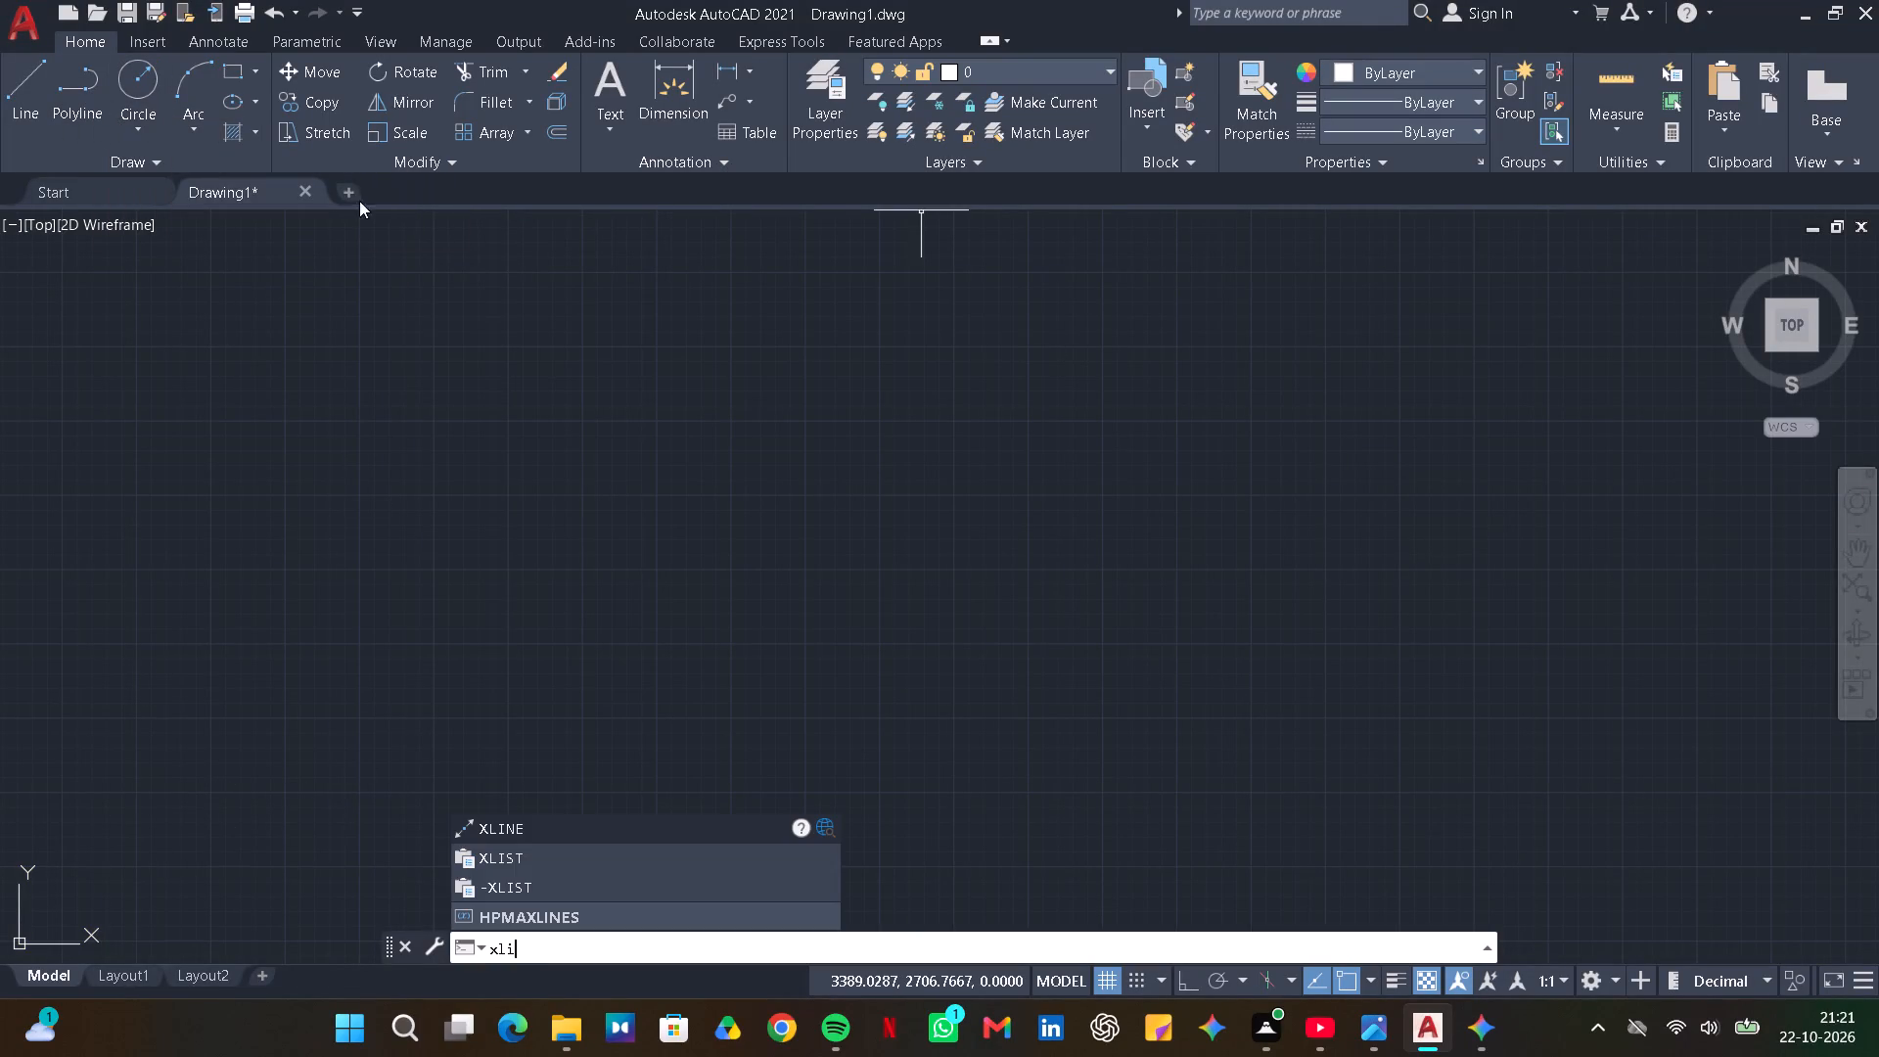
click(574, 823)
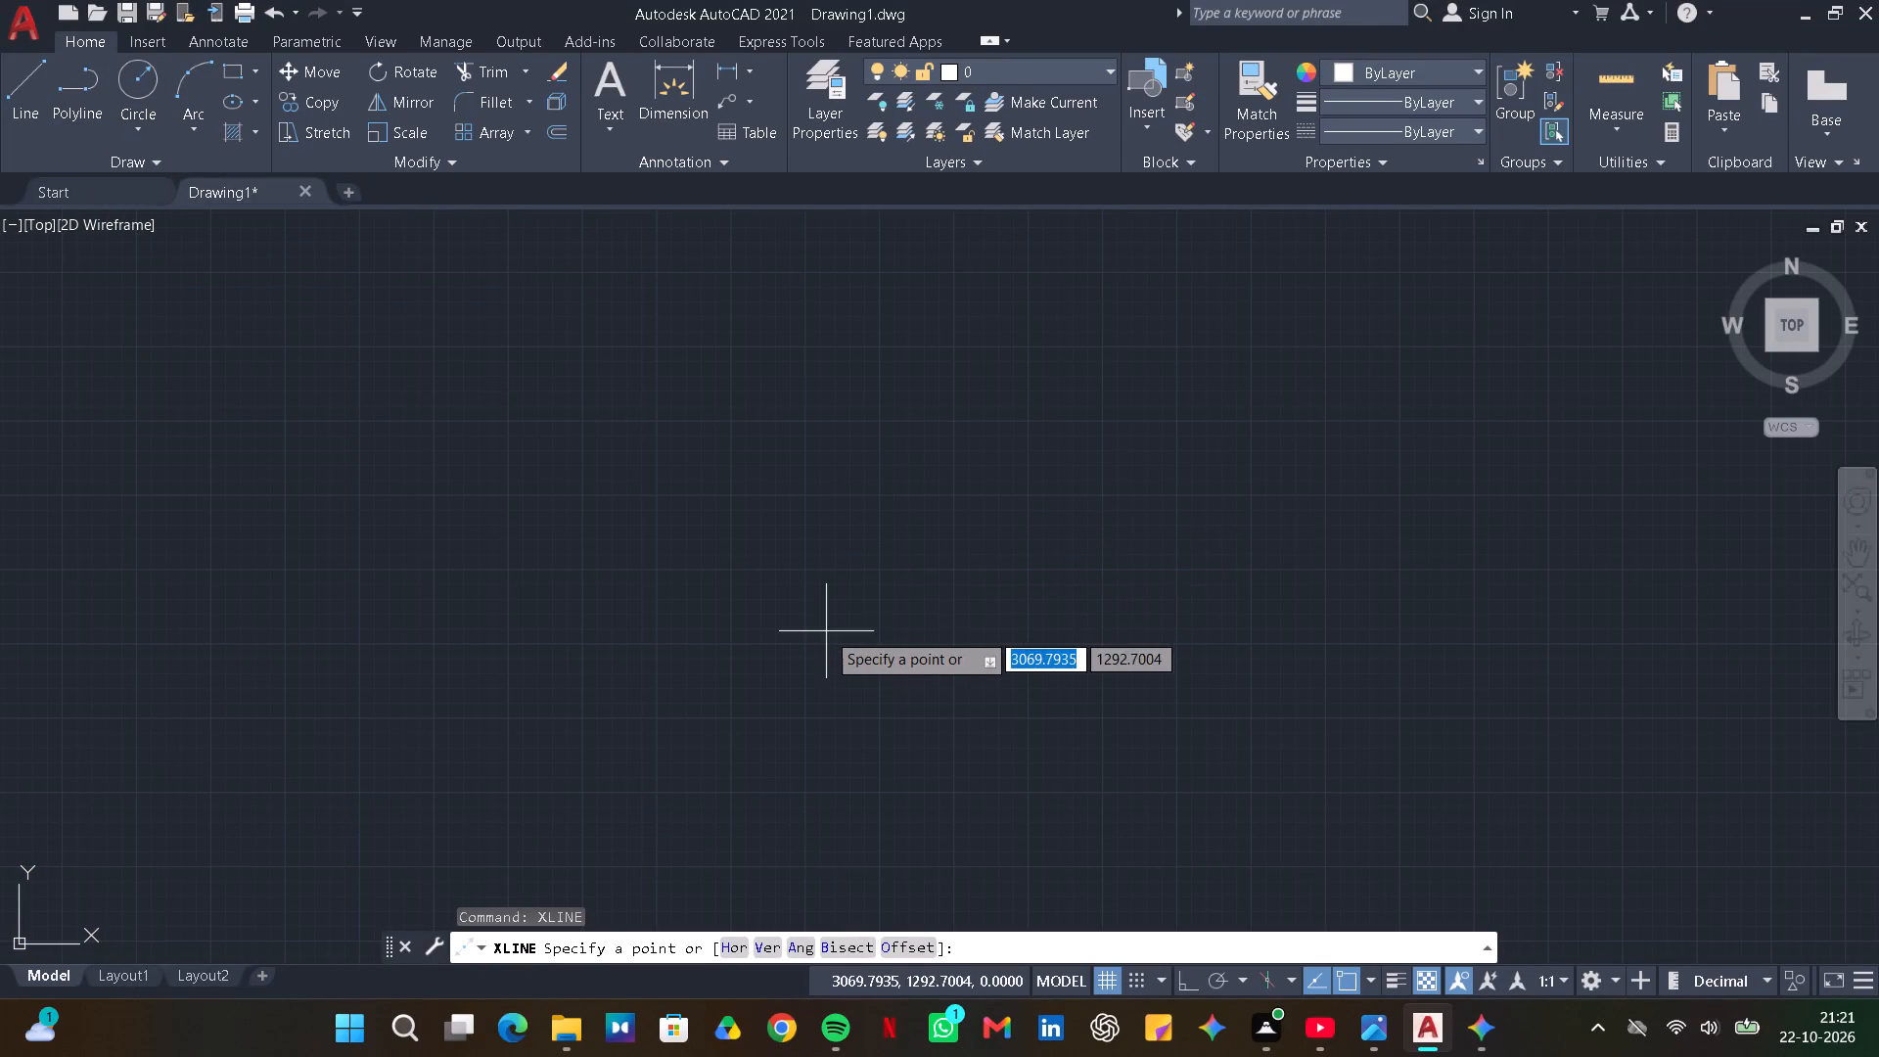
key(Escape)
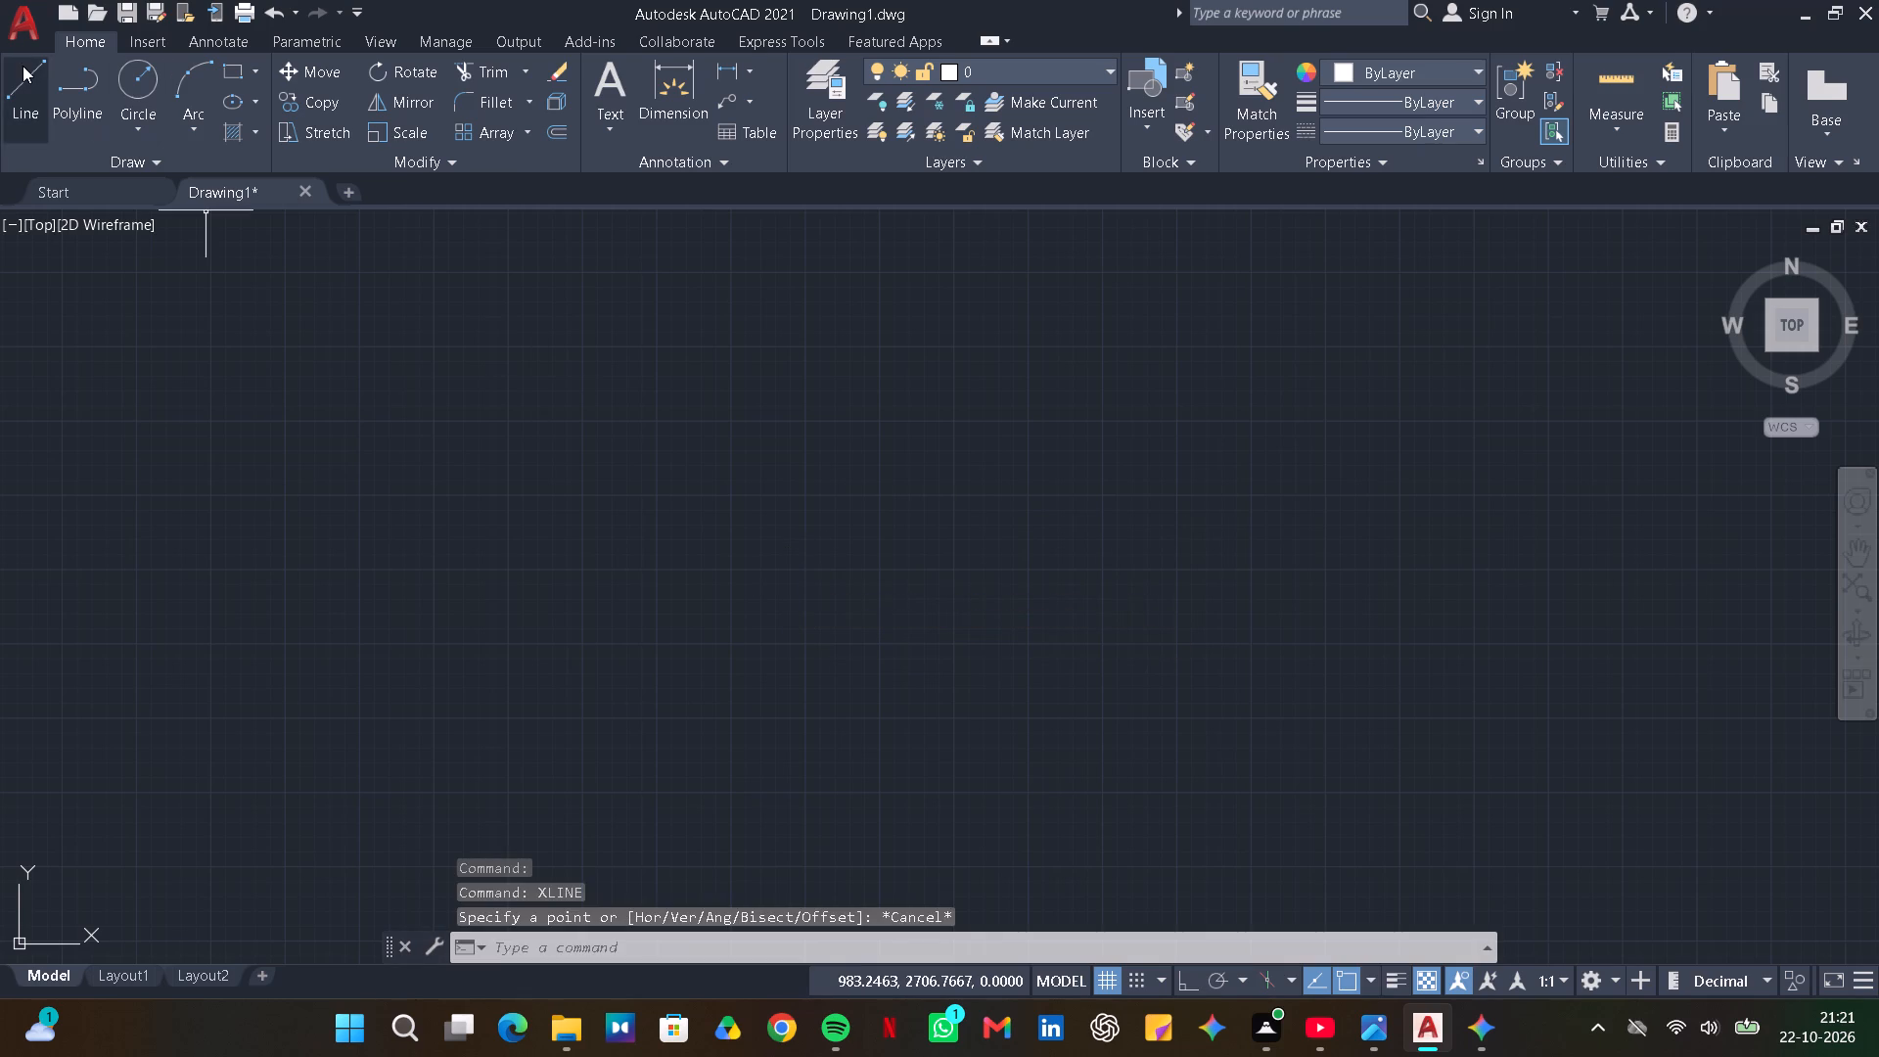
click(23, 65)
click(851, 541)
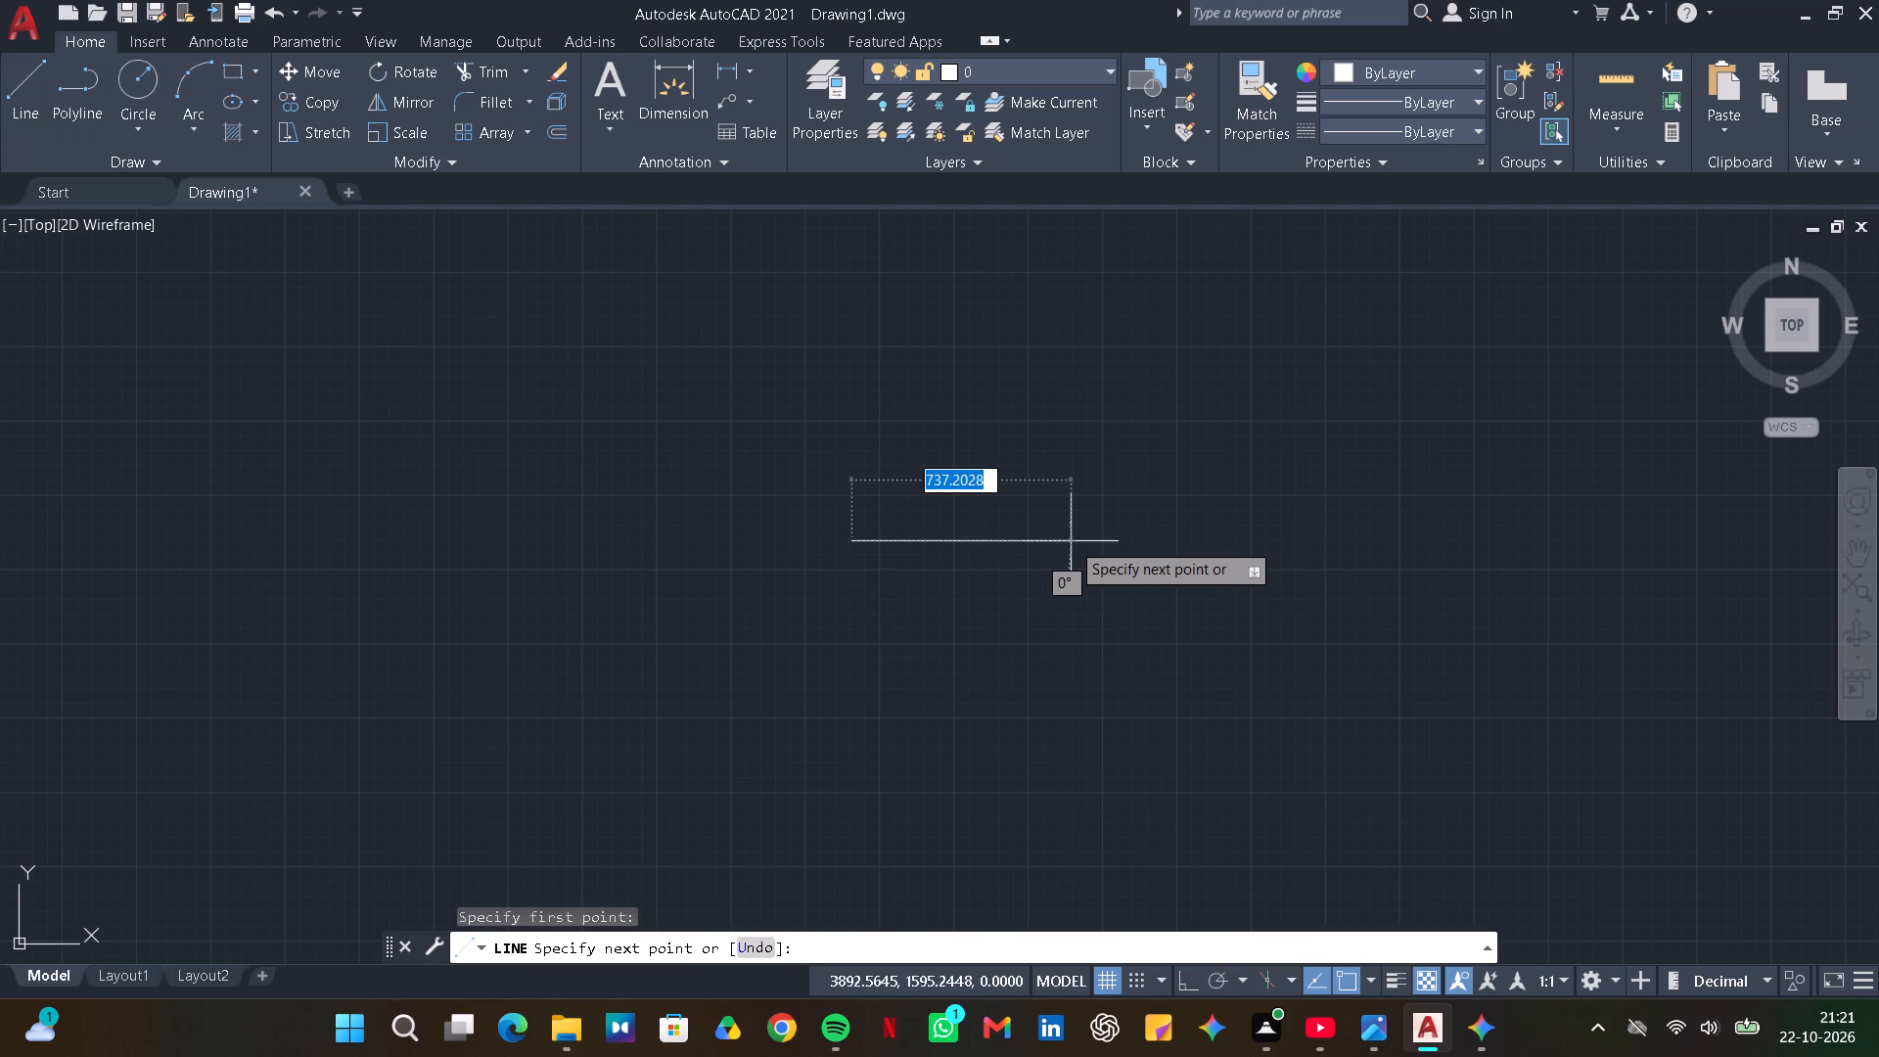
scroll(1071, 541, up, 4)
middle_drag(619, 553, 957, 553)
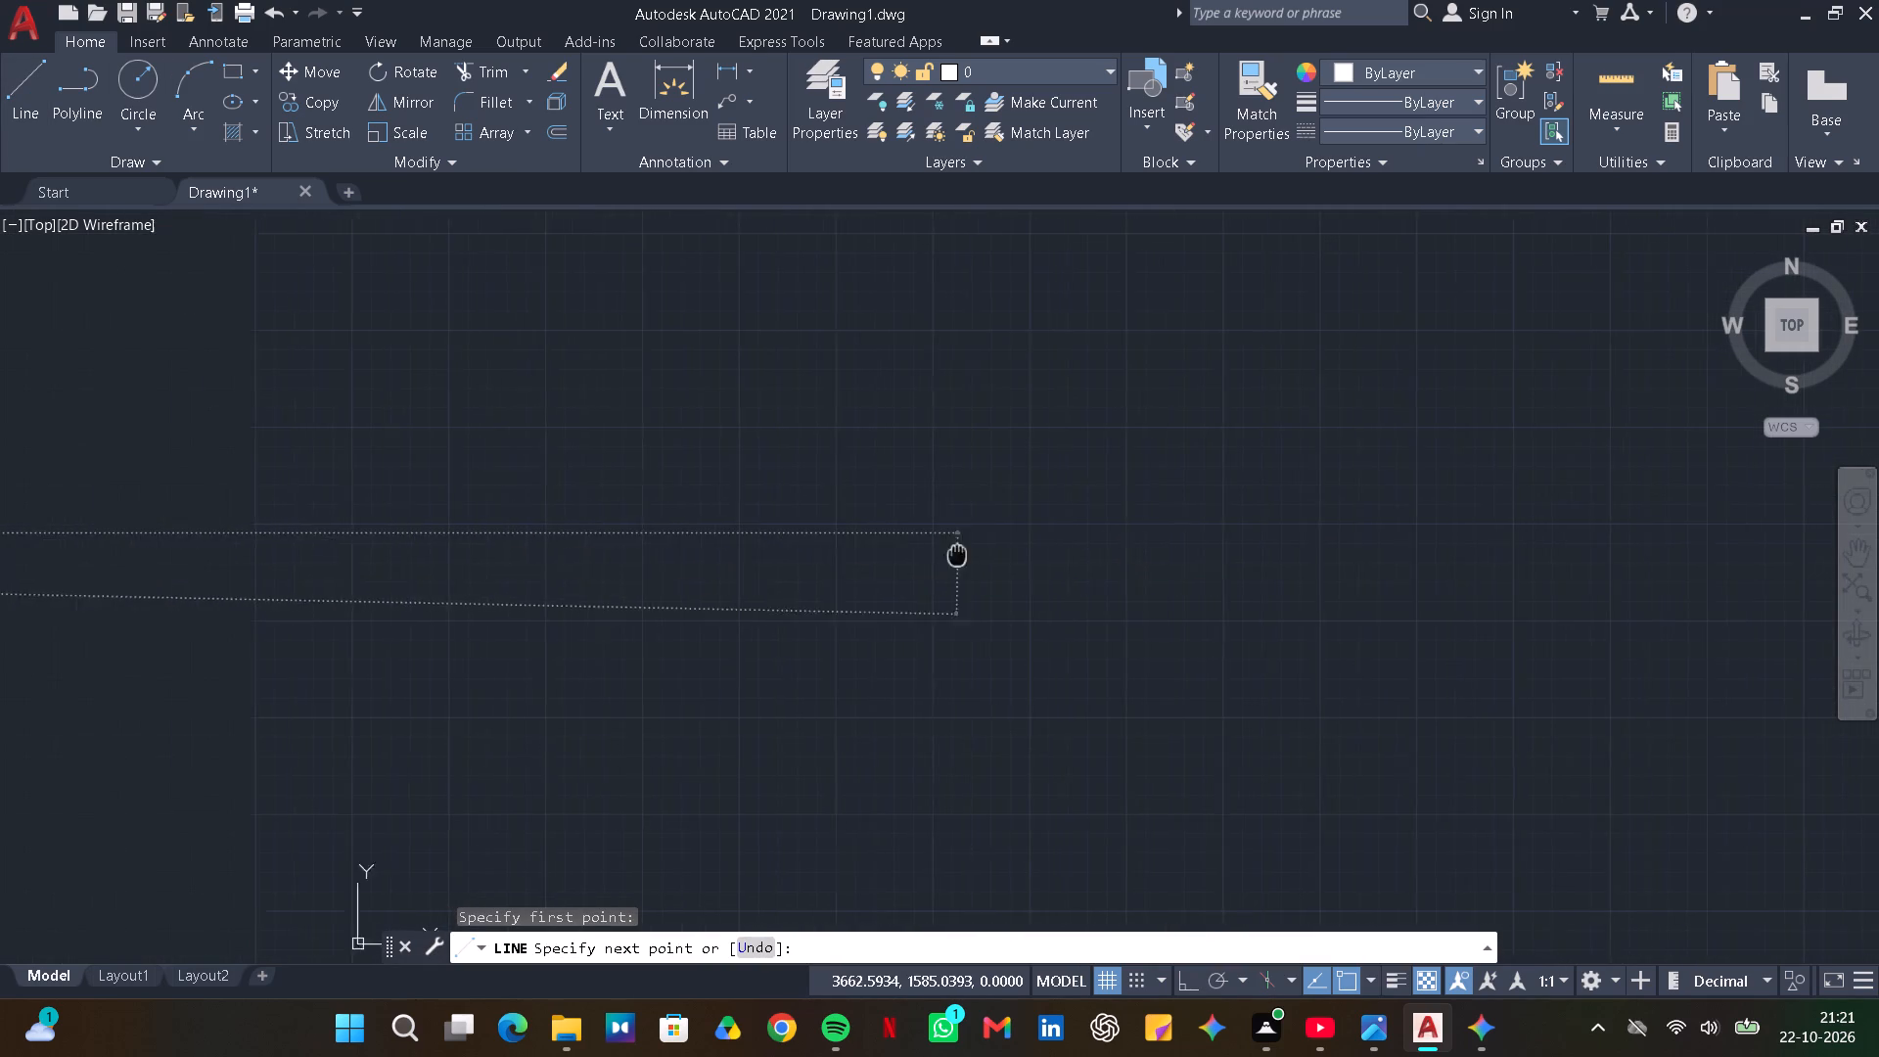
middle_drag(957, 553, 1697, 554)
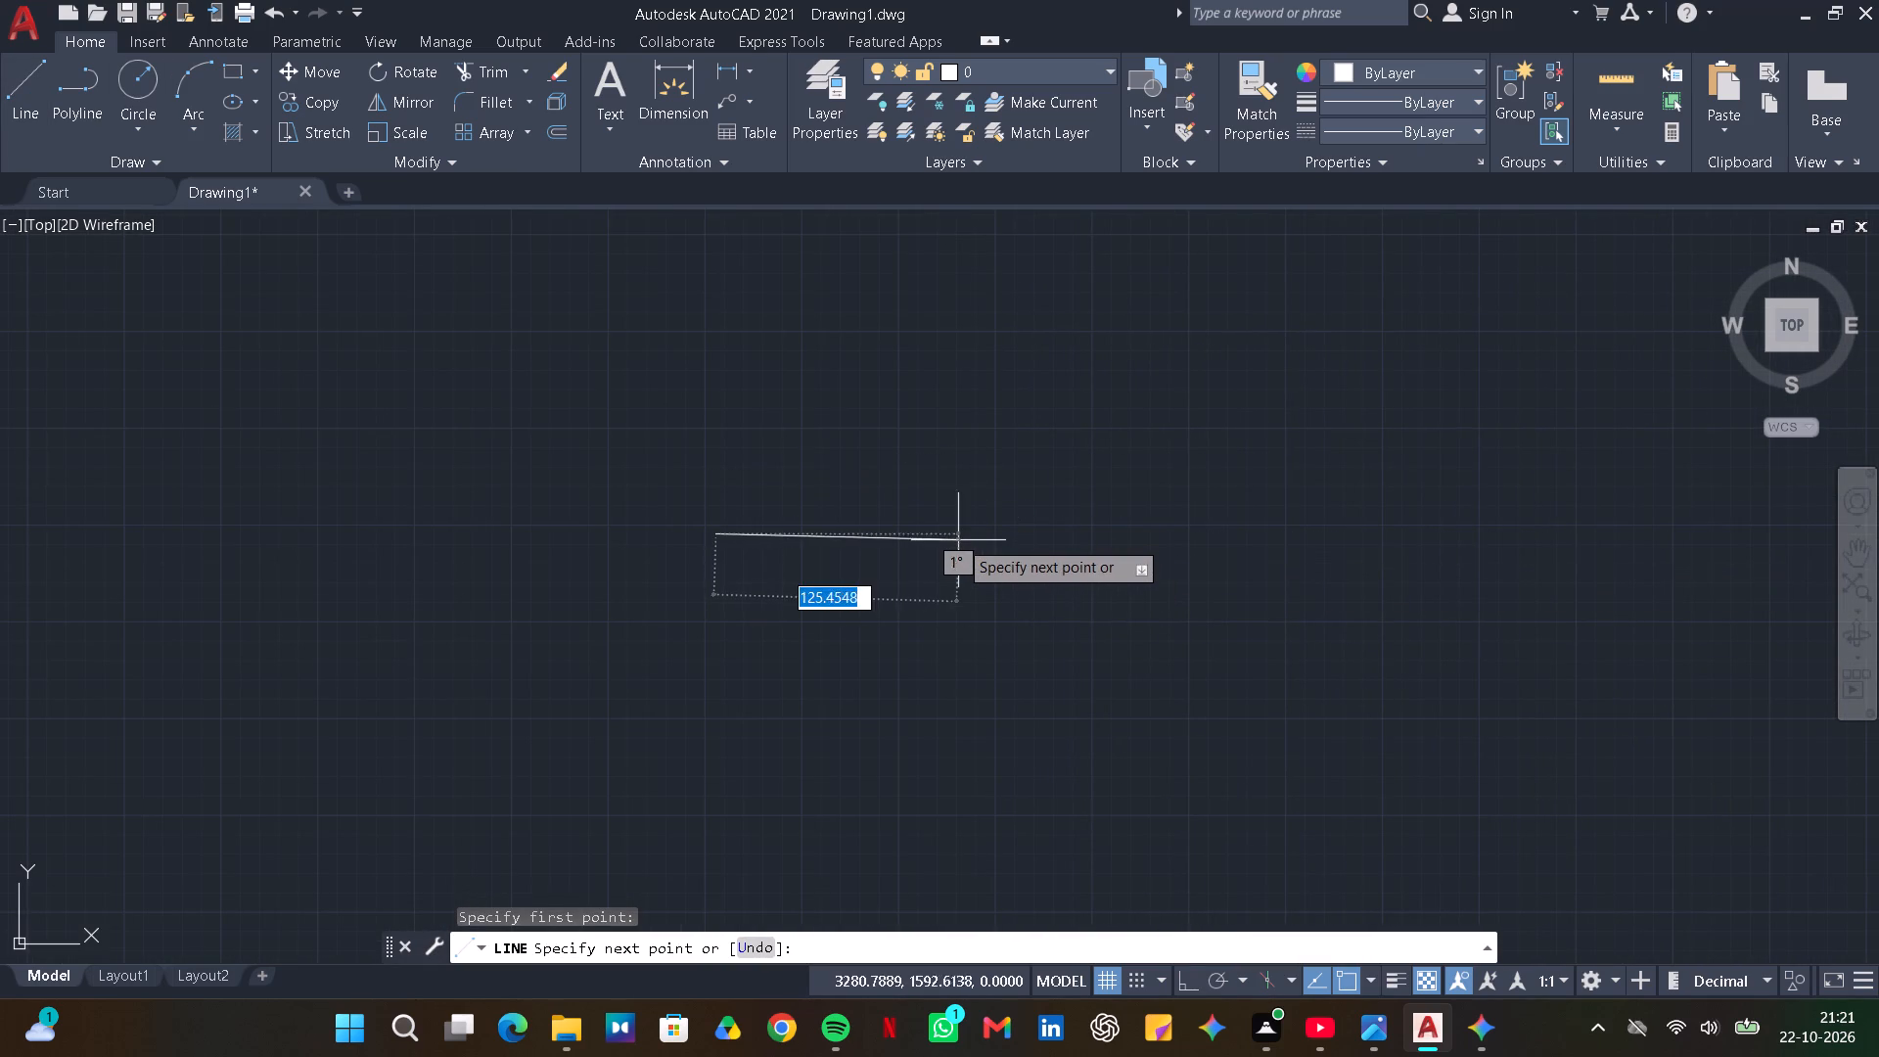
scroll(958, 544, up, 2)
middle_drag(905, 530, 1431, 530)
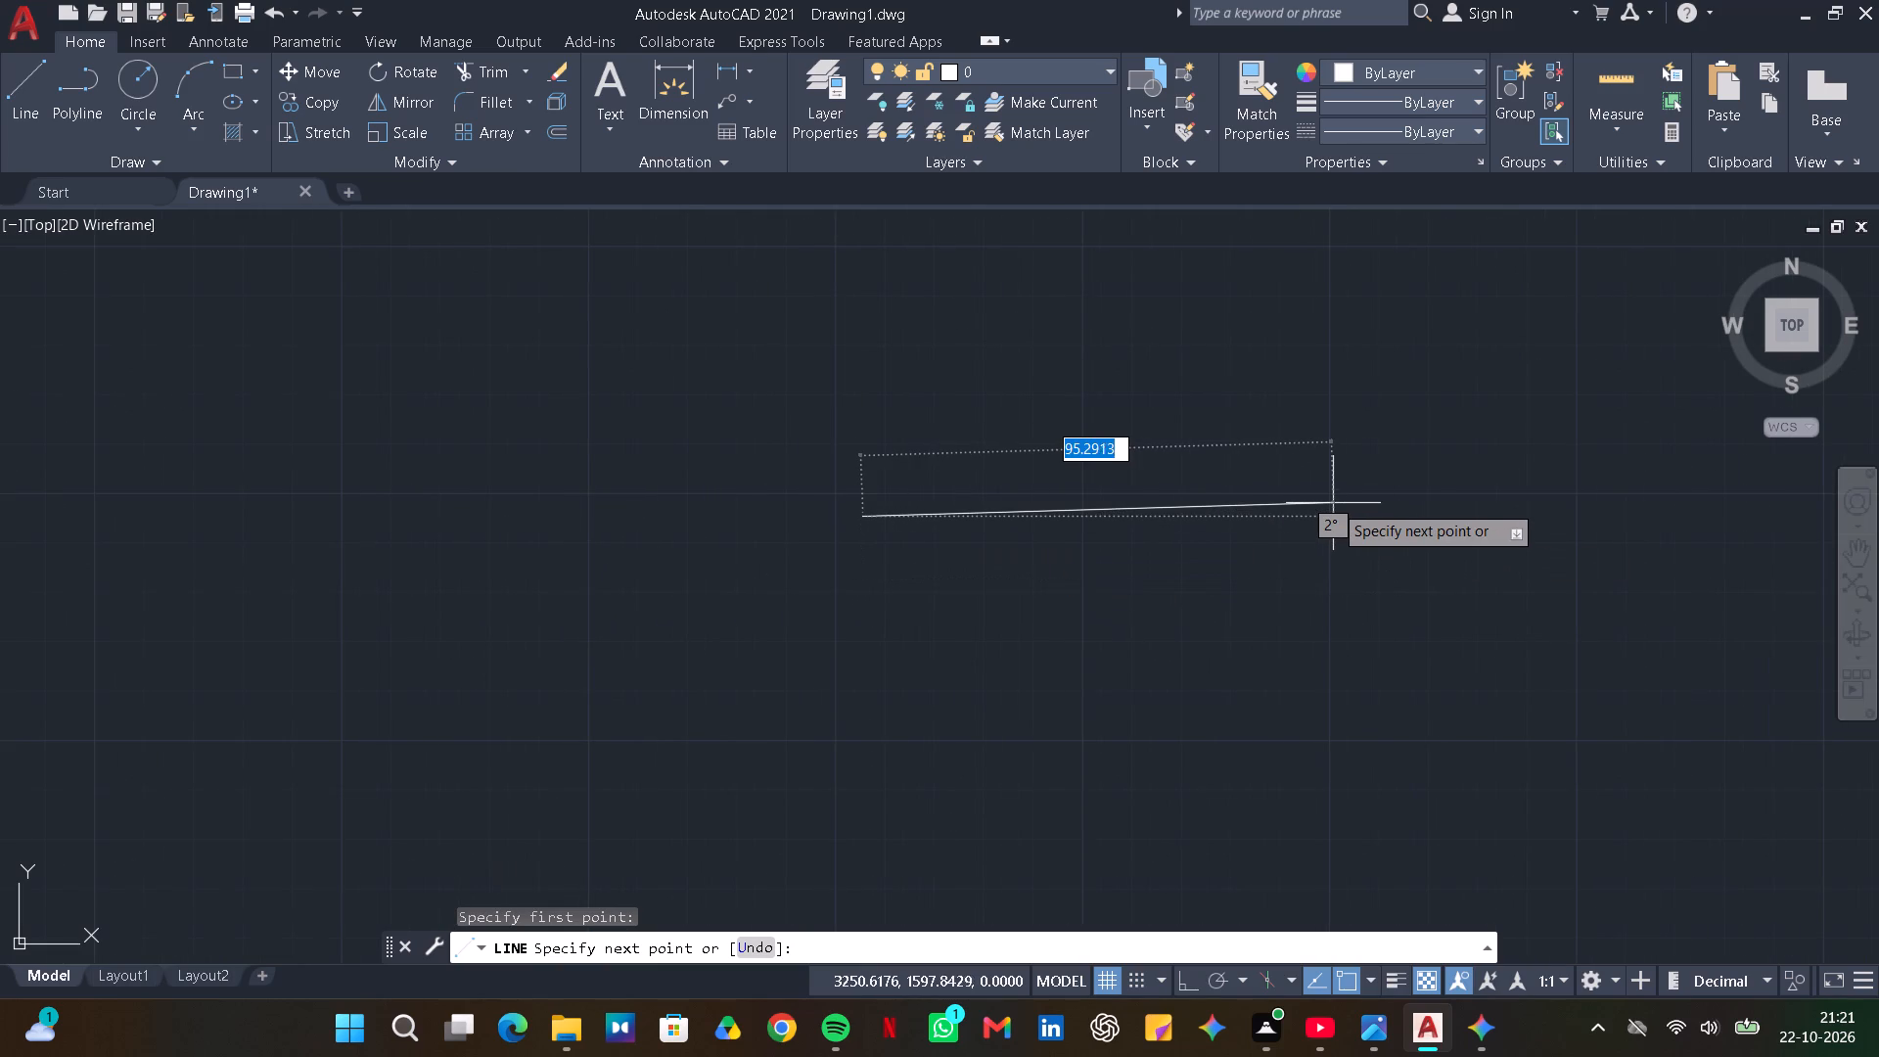
Turn on Ortho mode and draw one vertical and one horizontal construction line (XLINE) crossing at a common point.
key(F8)
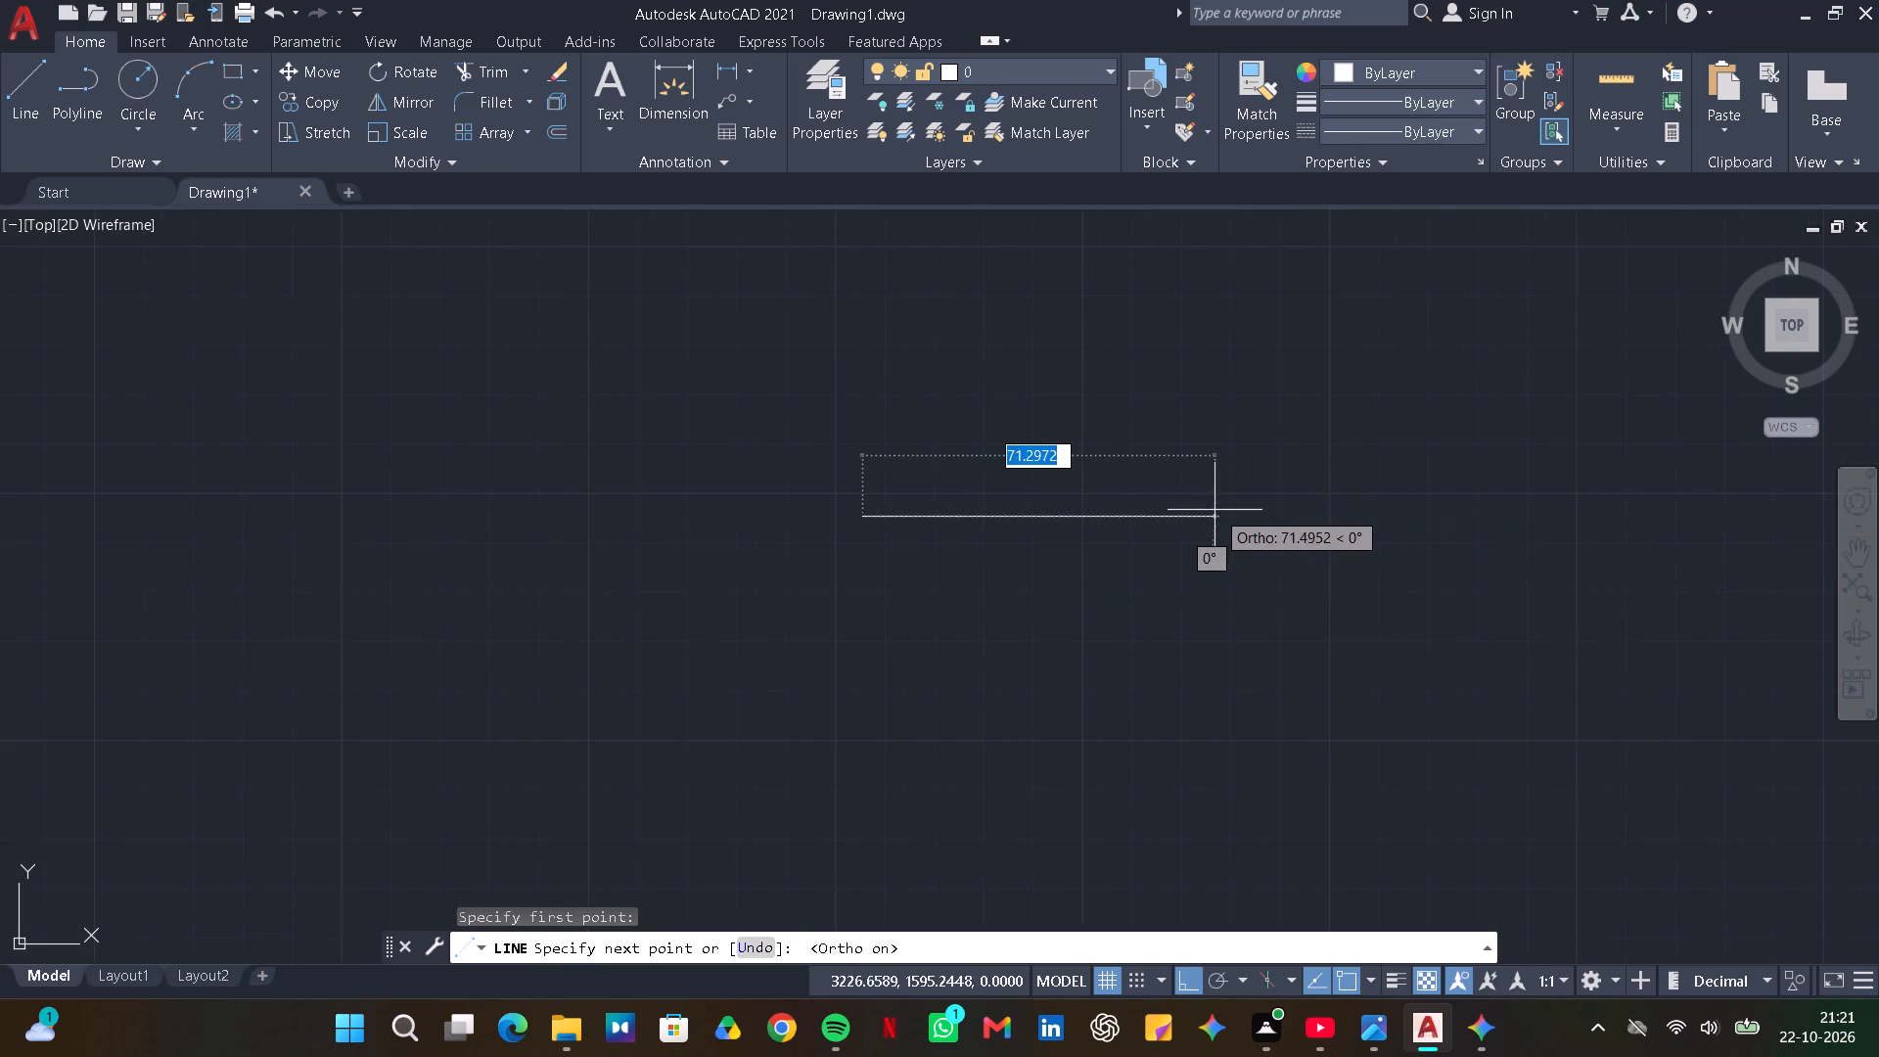
key(Escape)
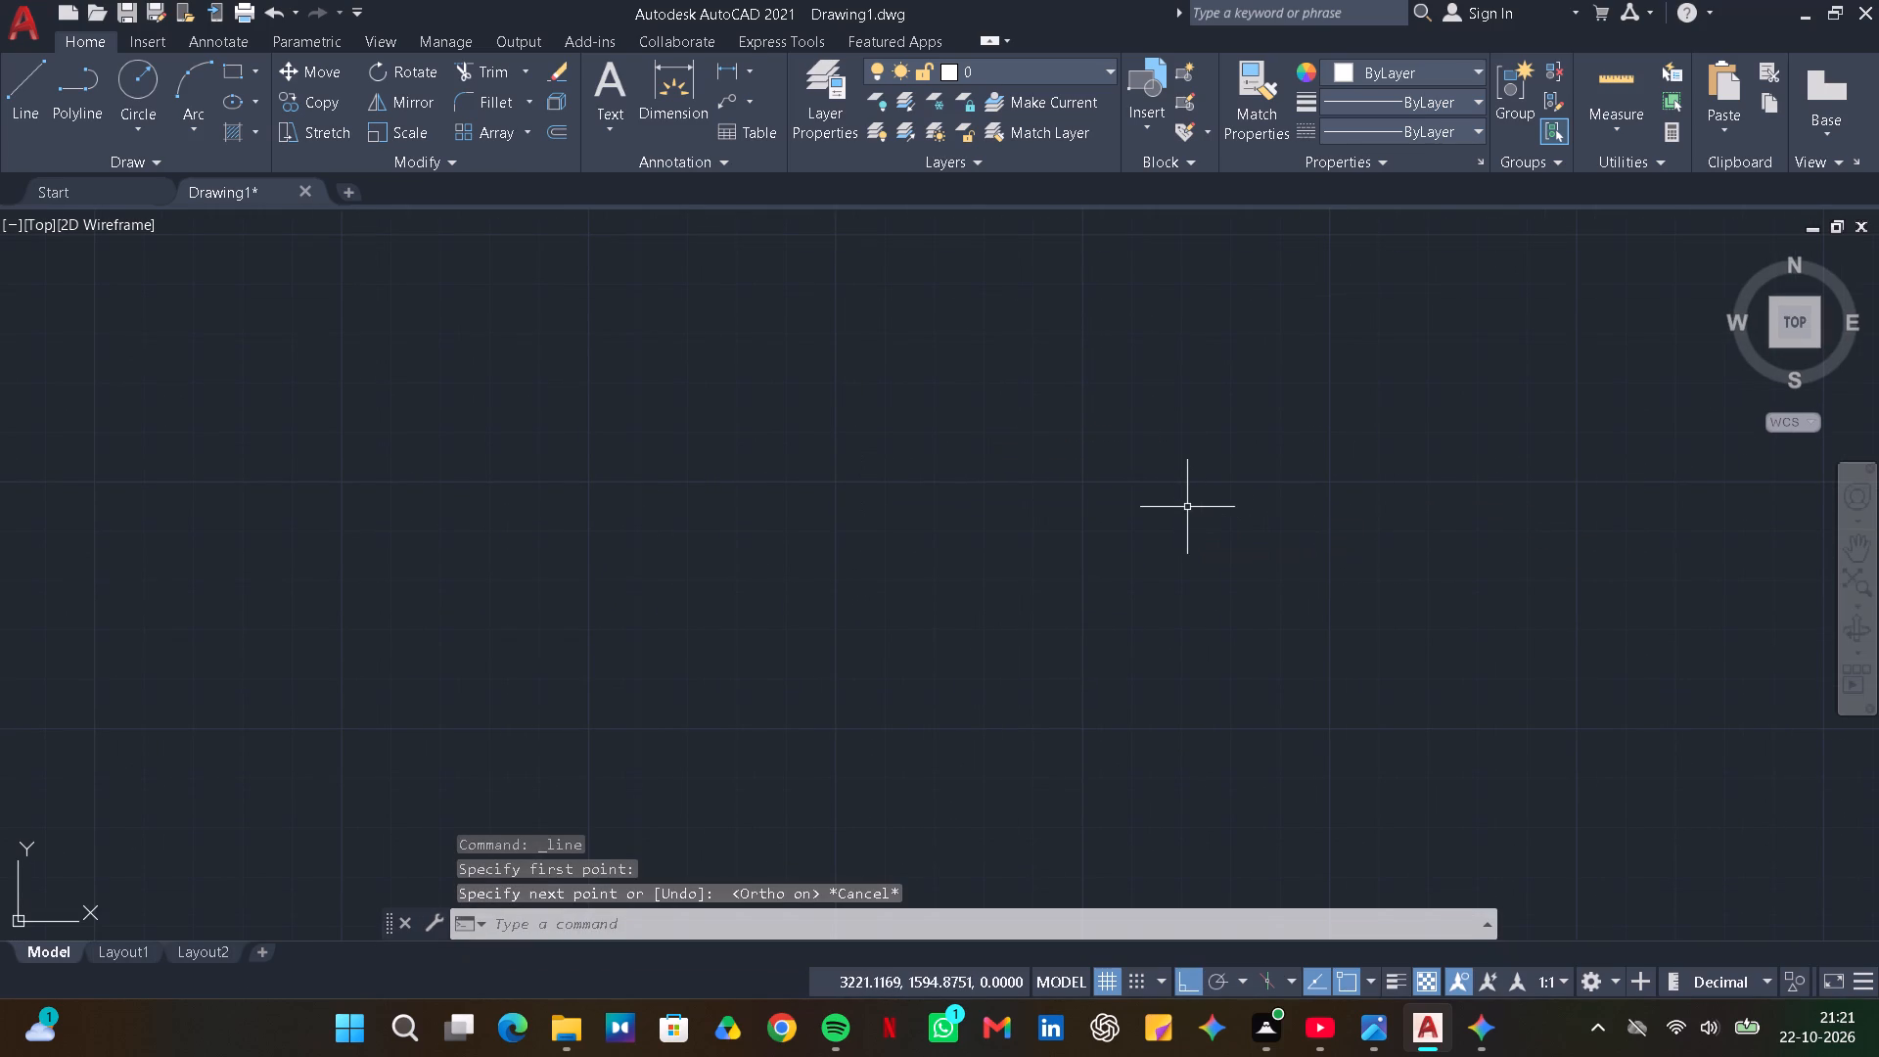
key(x)
key(l)
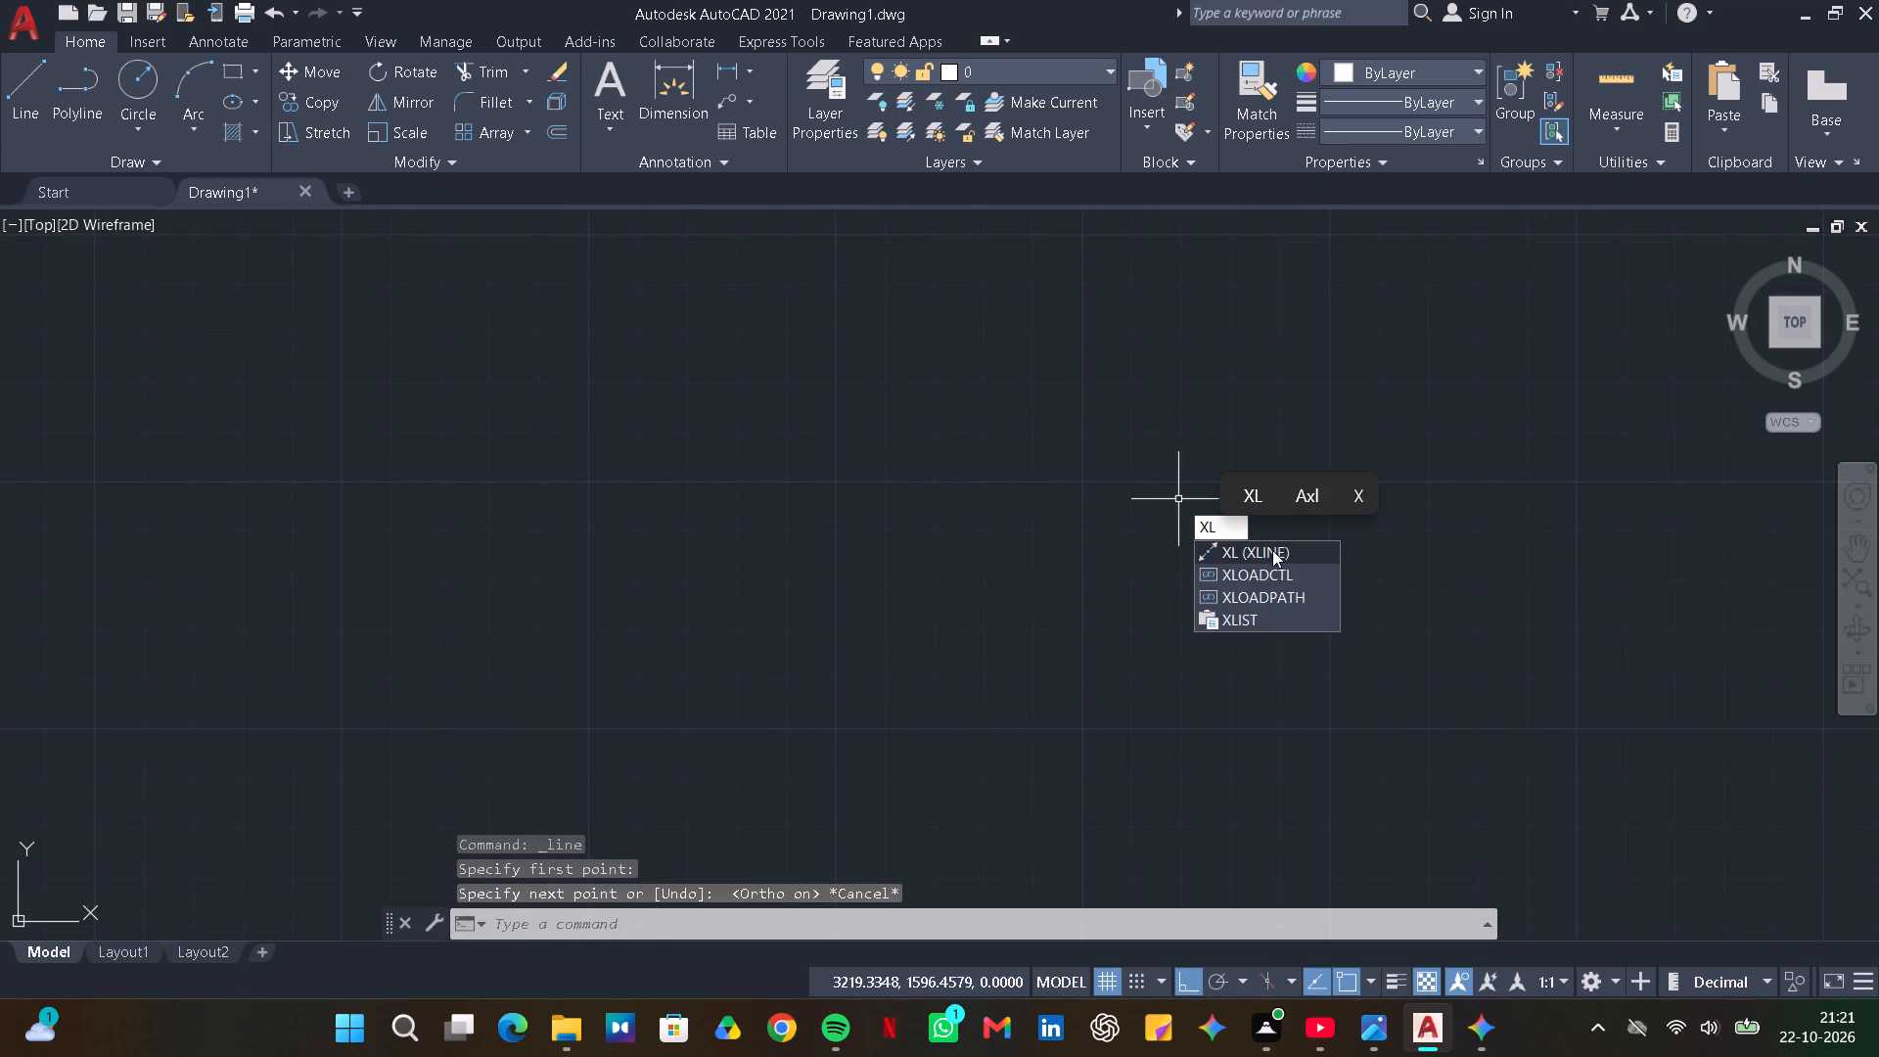
click(1276, 553)
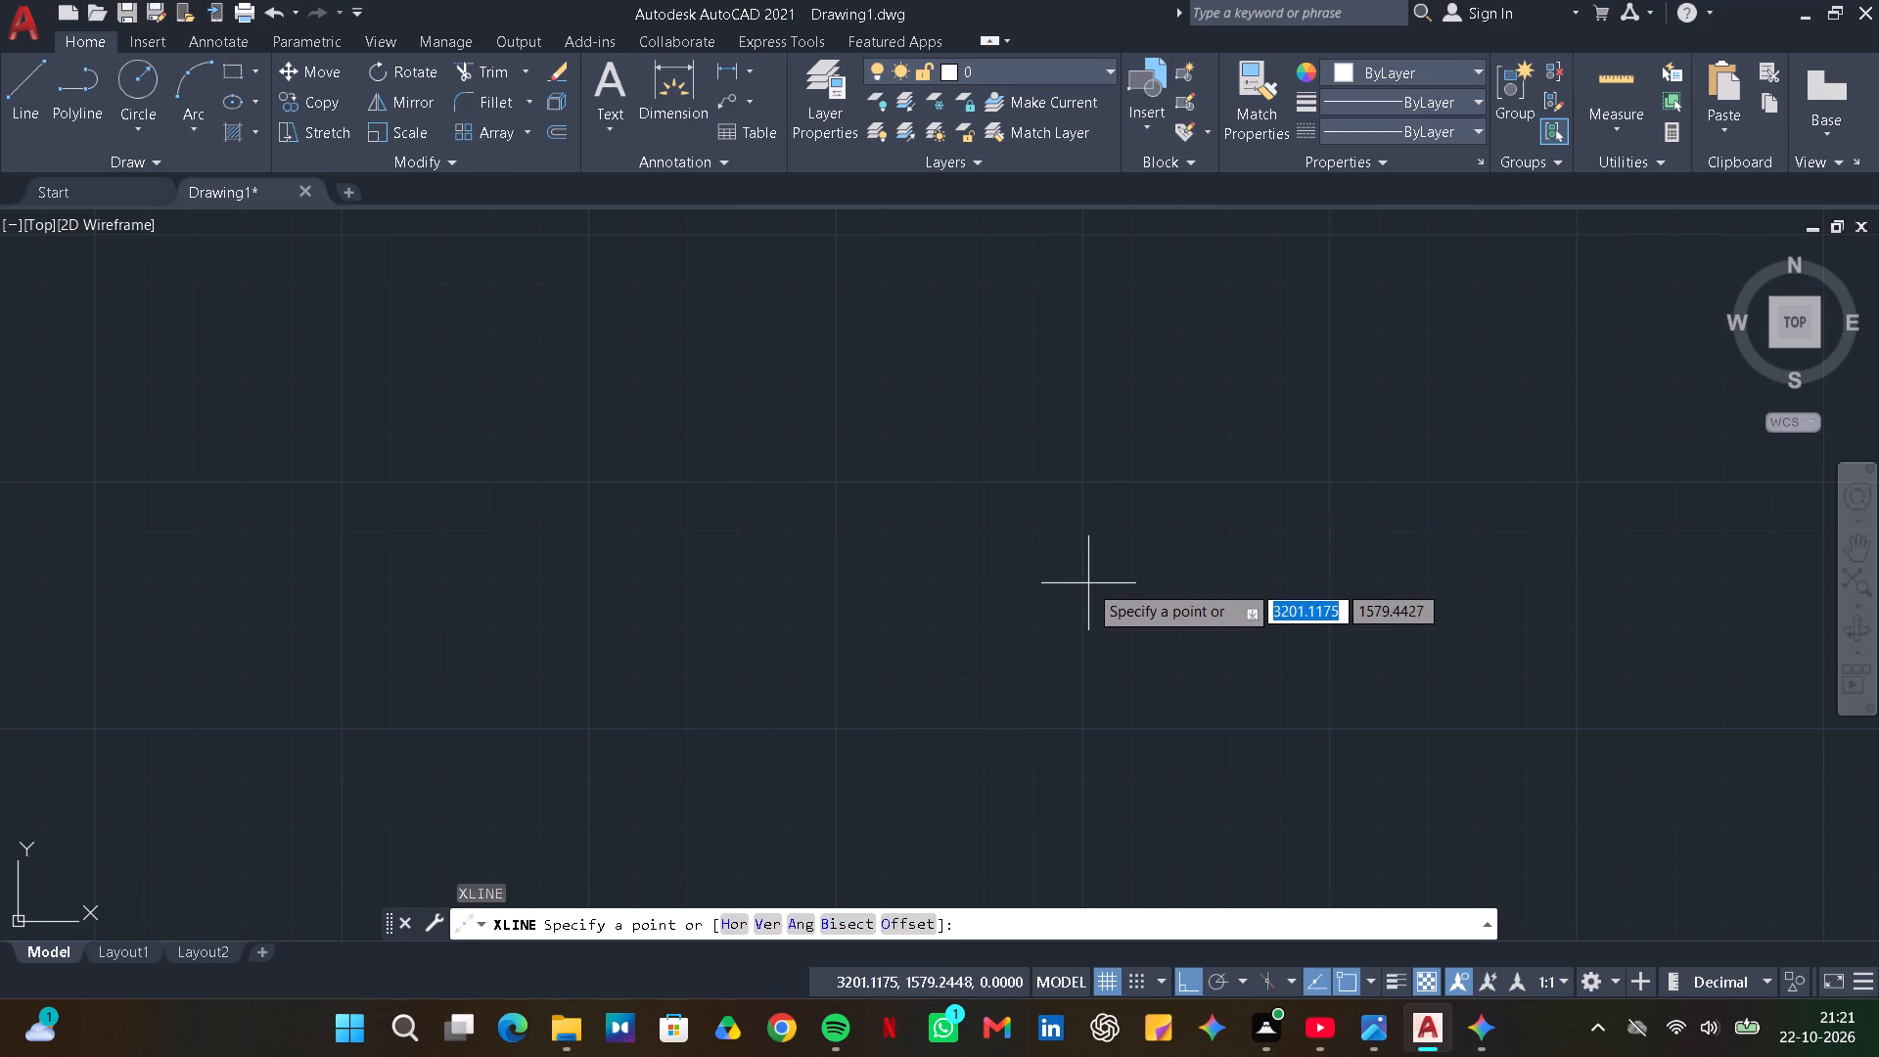
click(1086, 582)
click(1072, 391)
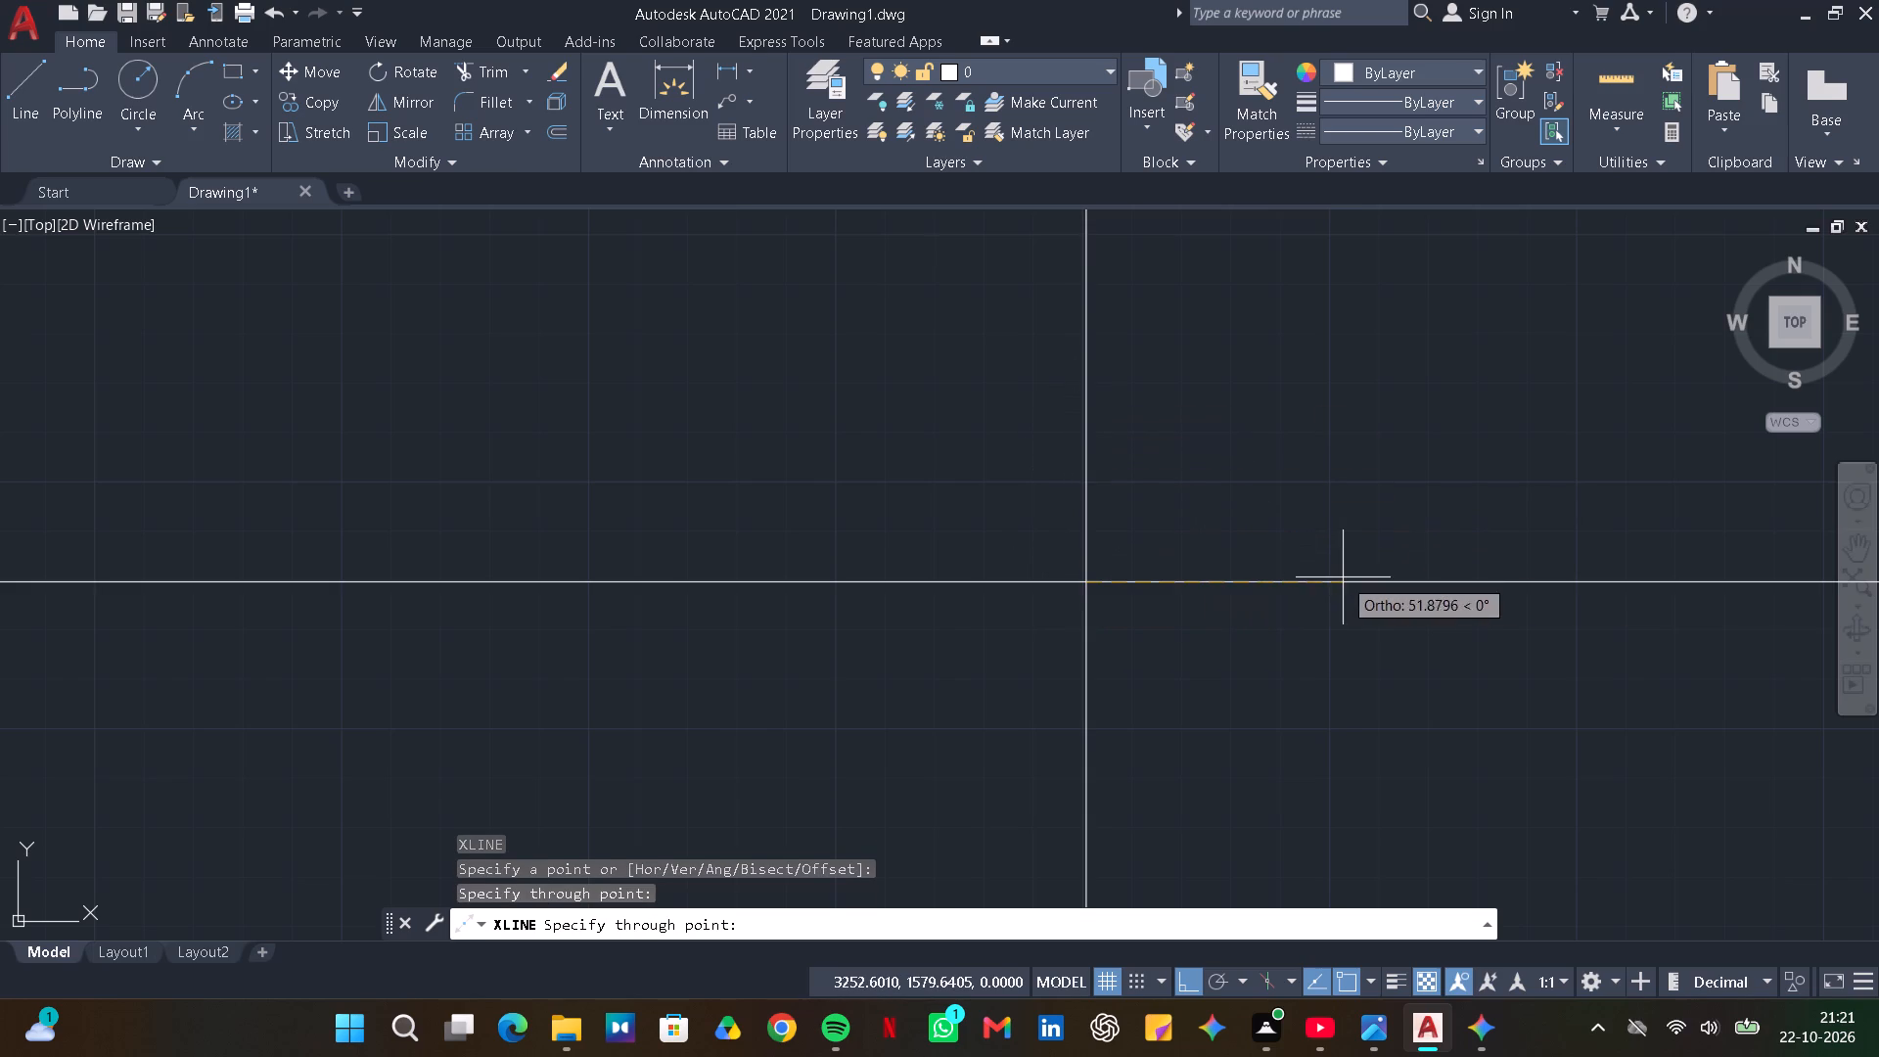
click(1343, 576)
key(Escape)
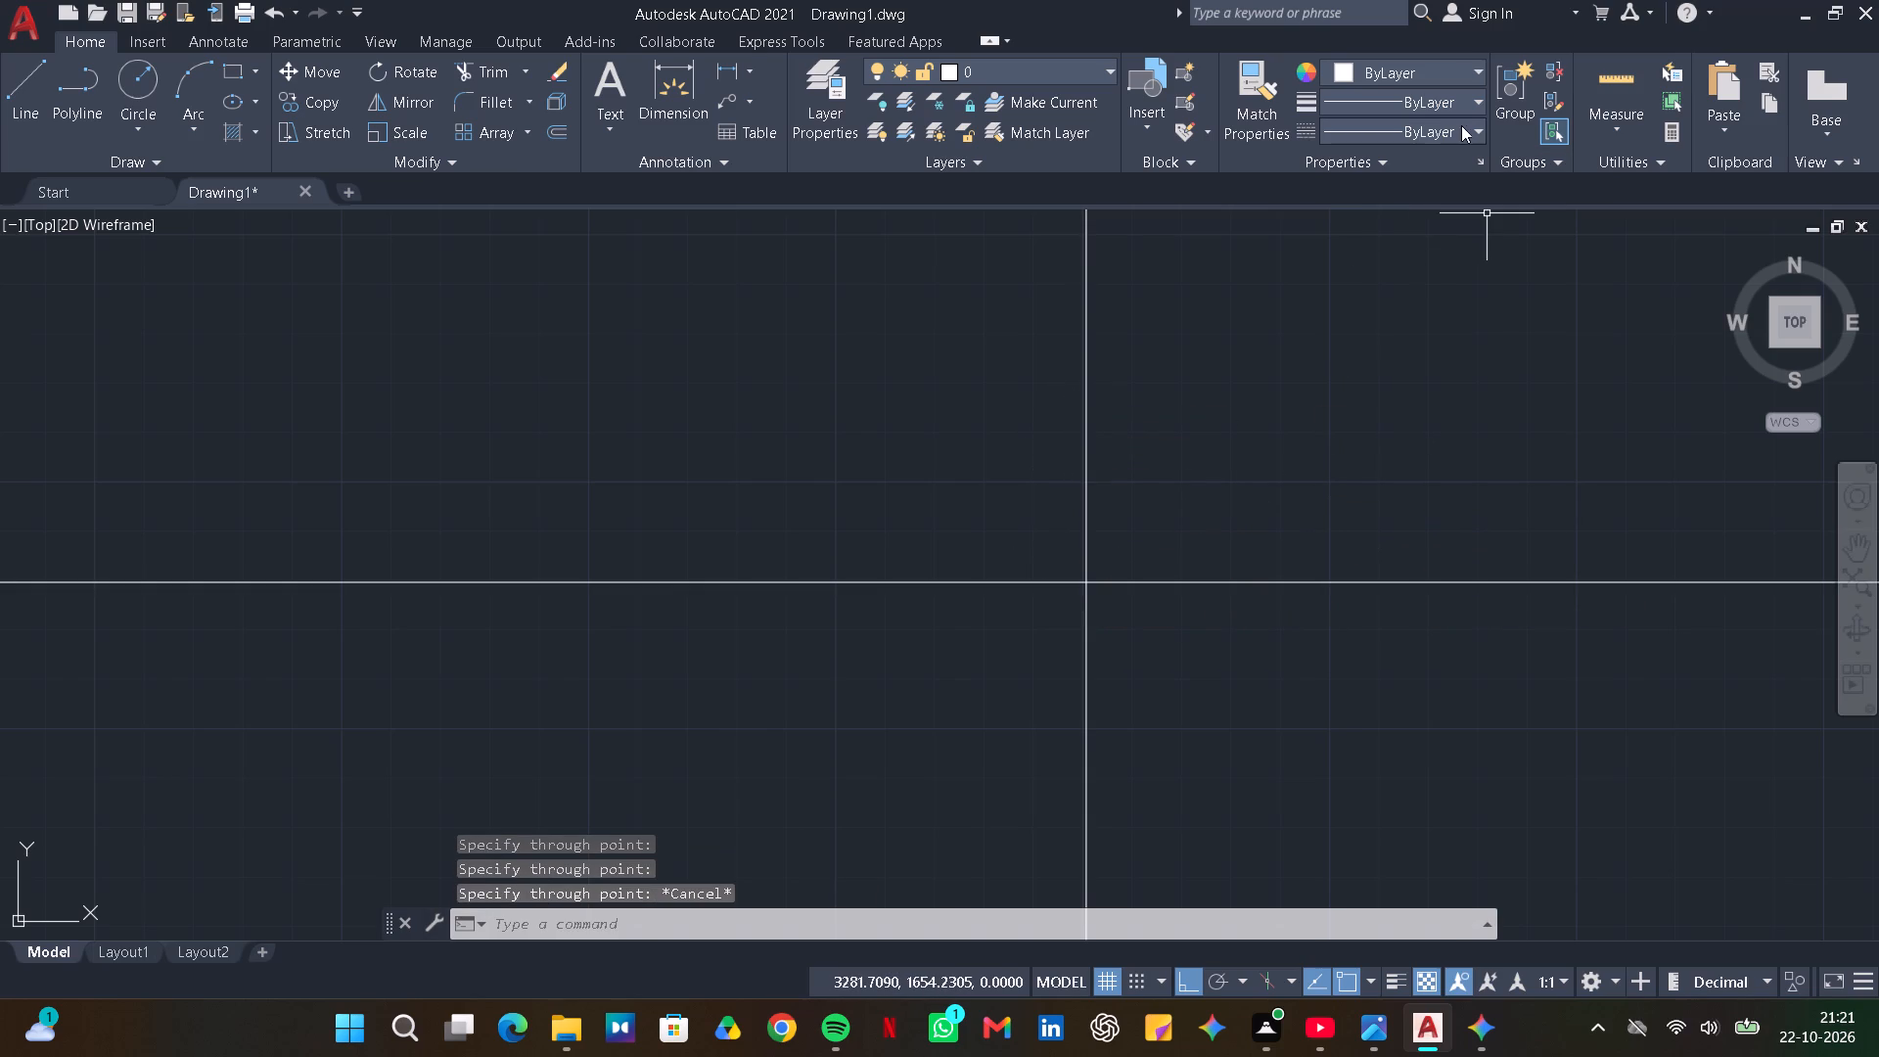
Load all available linetypes from acadiso.lin into the drawing.
click(1458, 124)
click(1398, 250)
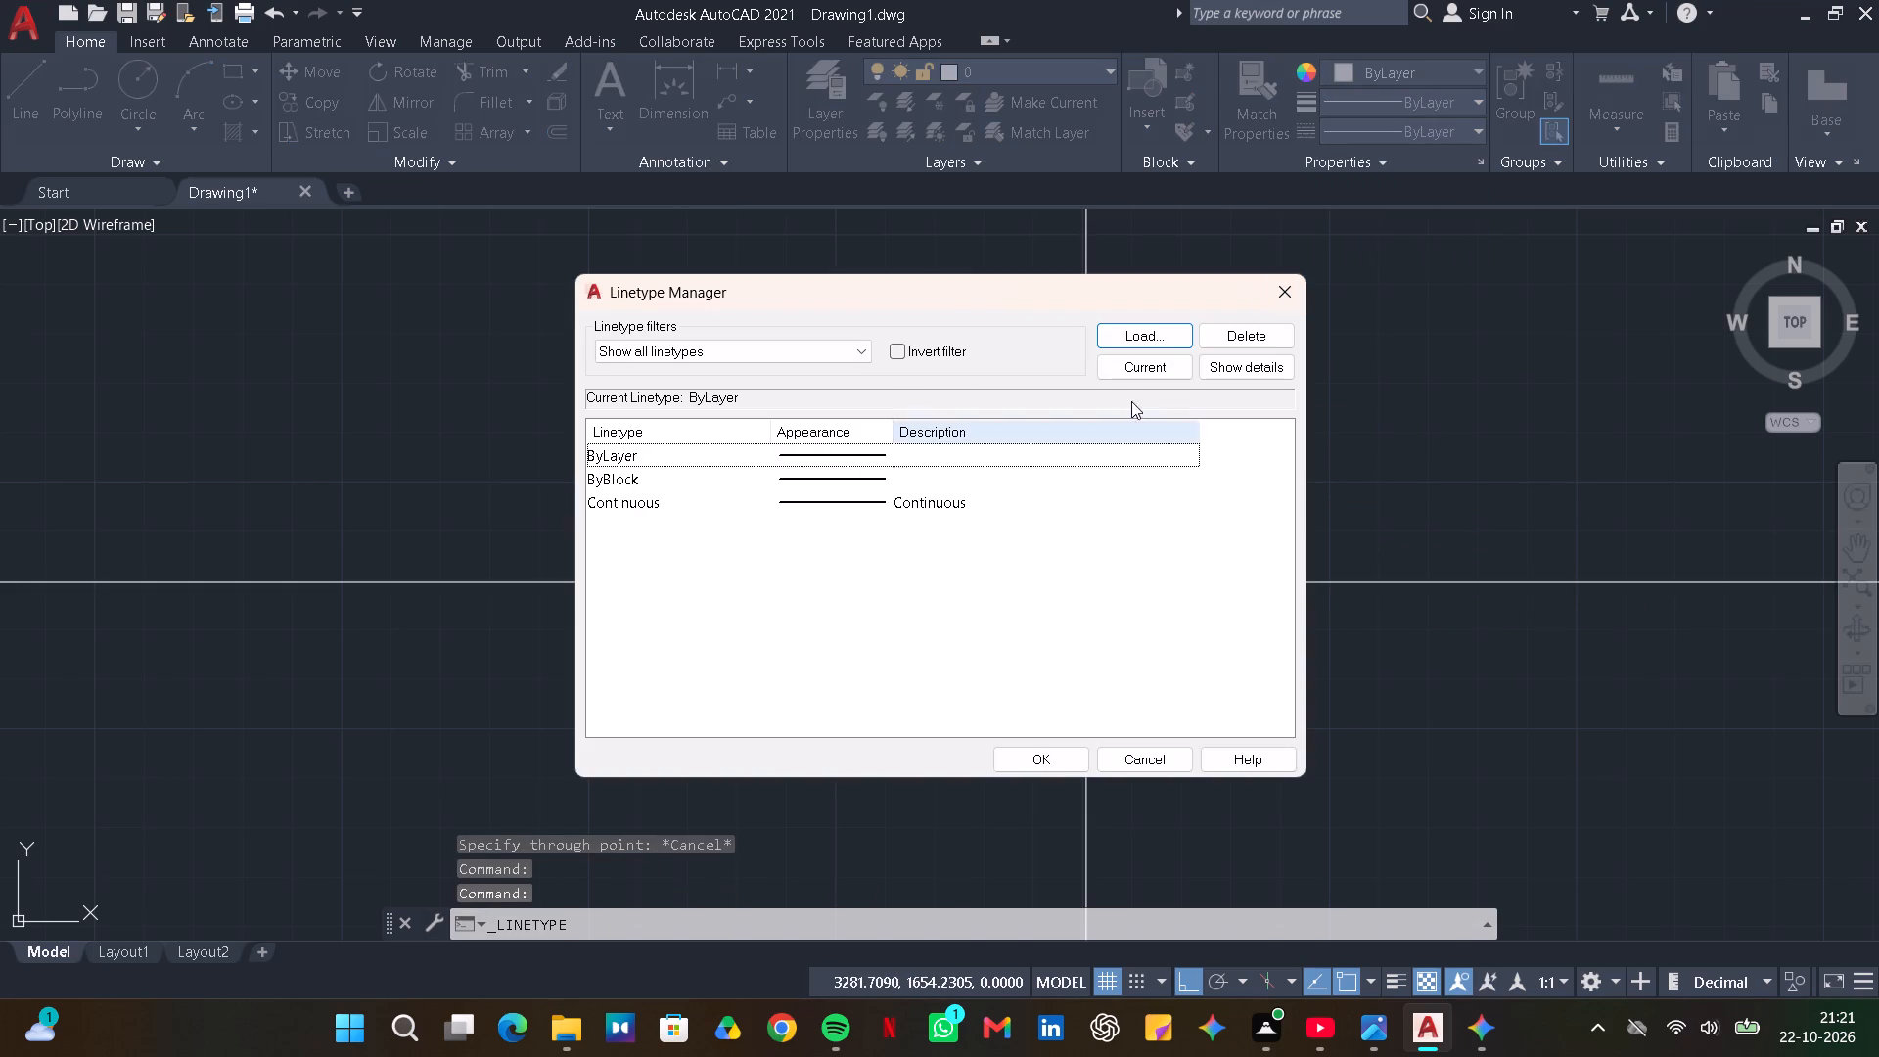
click(1149, 336)
click(724, 489)
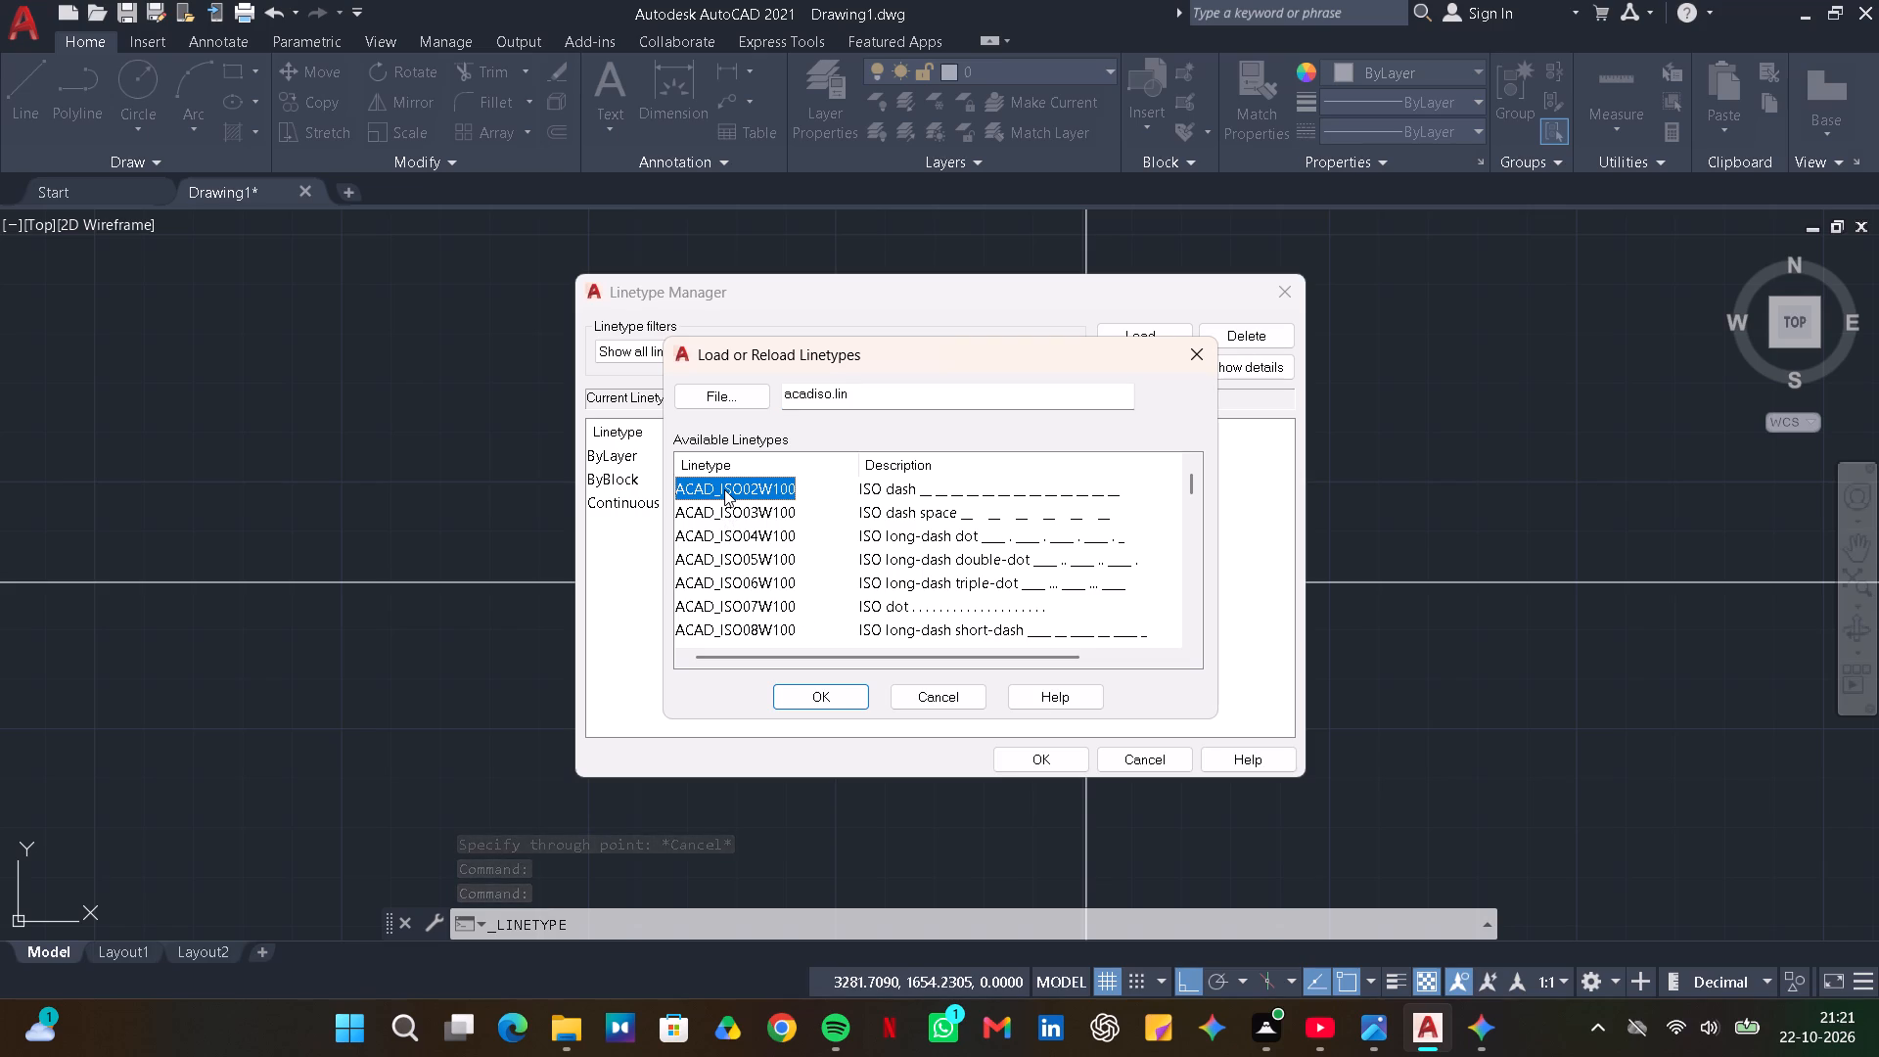
key(ctrl+a)
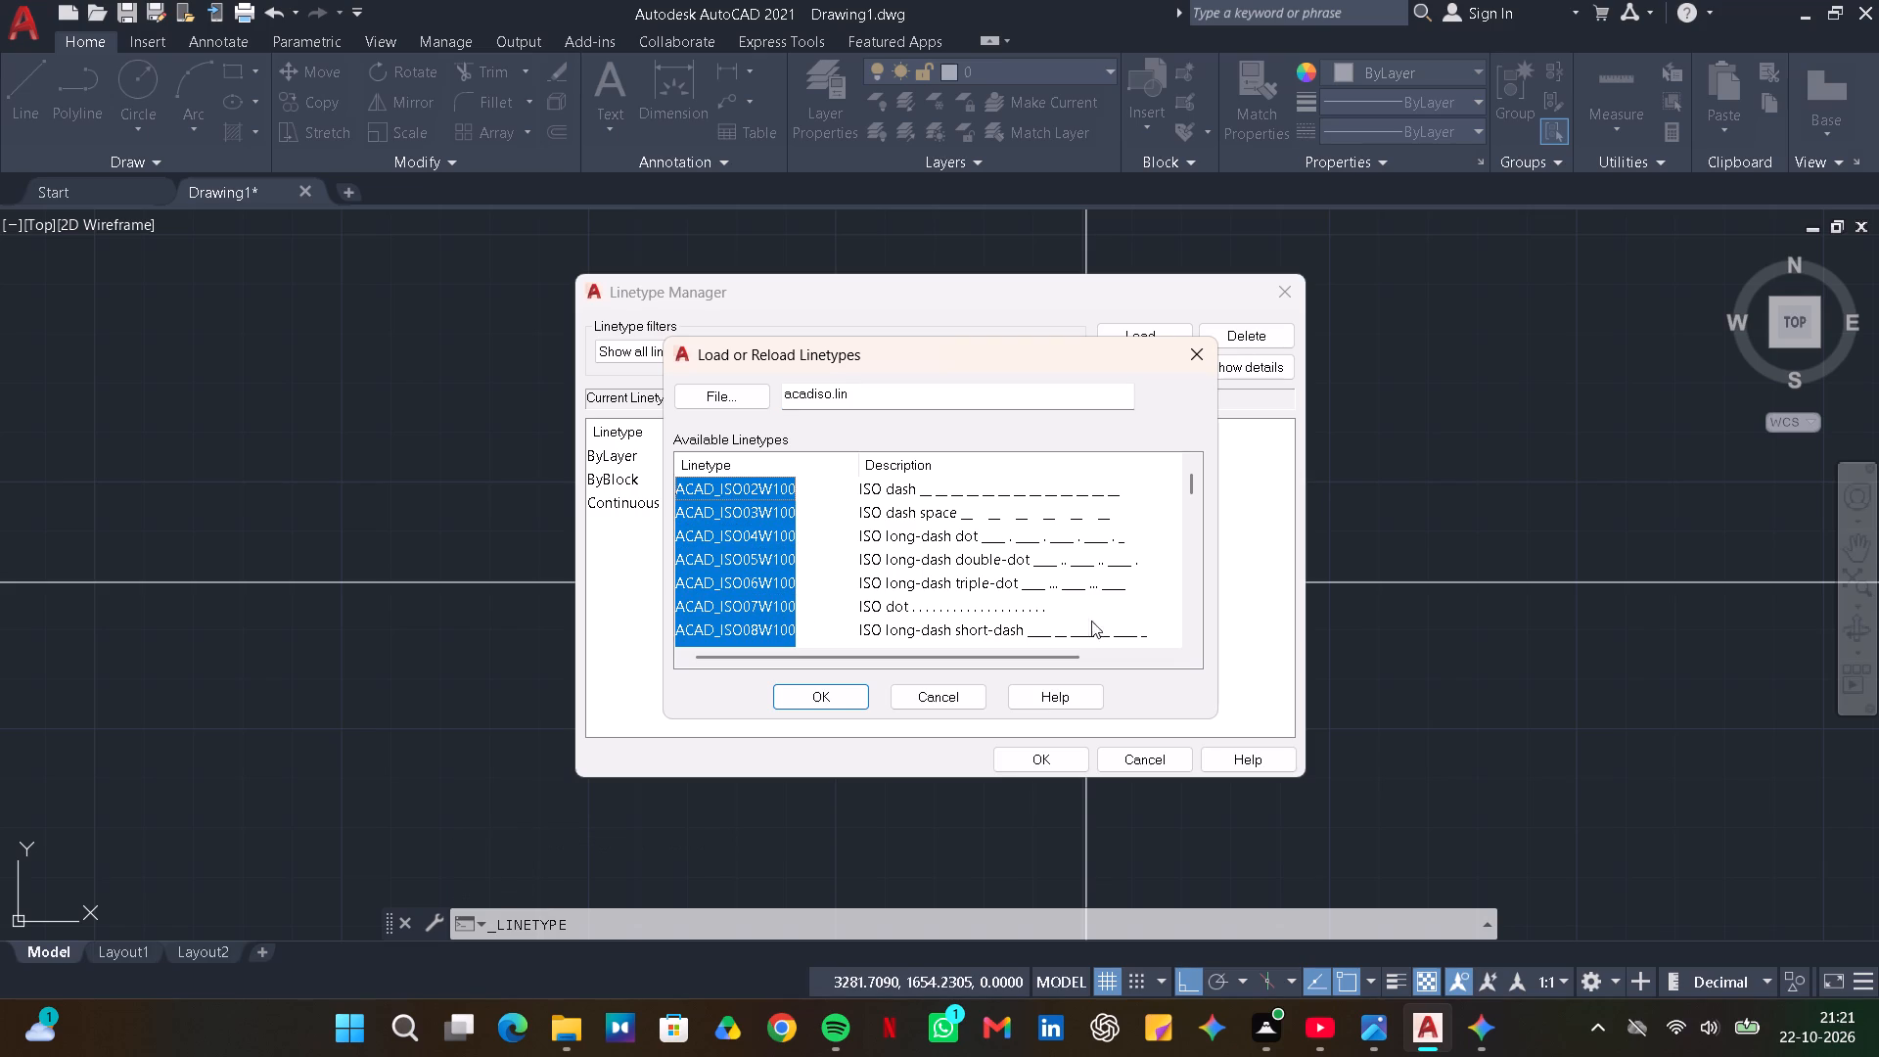
click(822, 694)
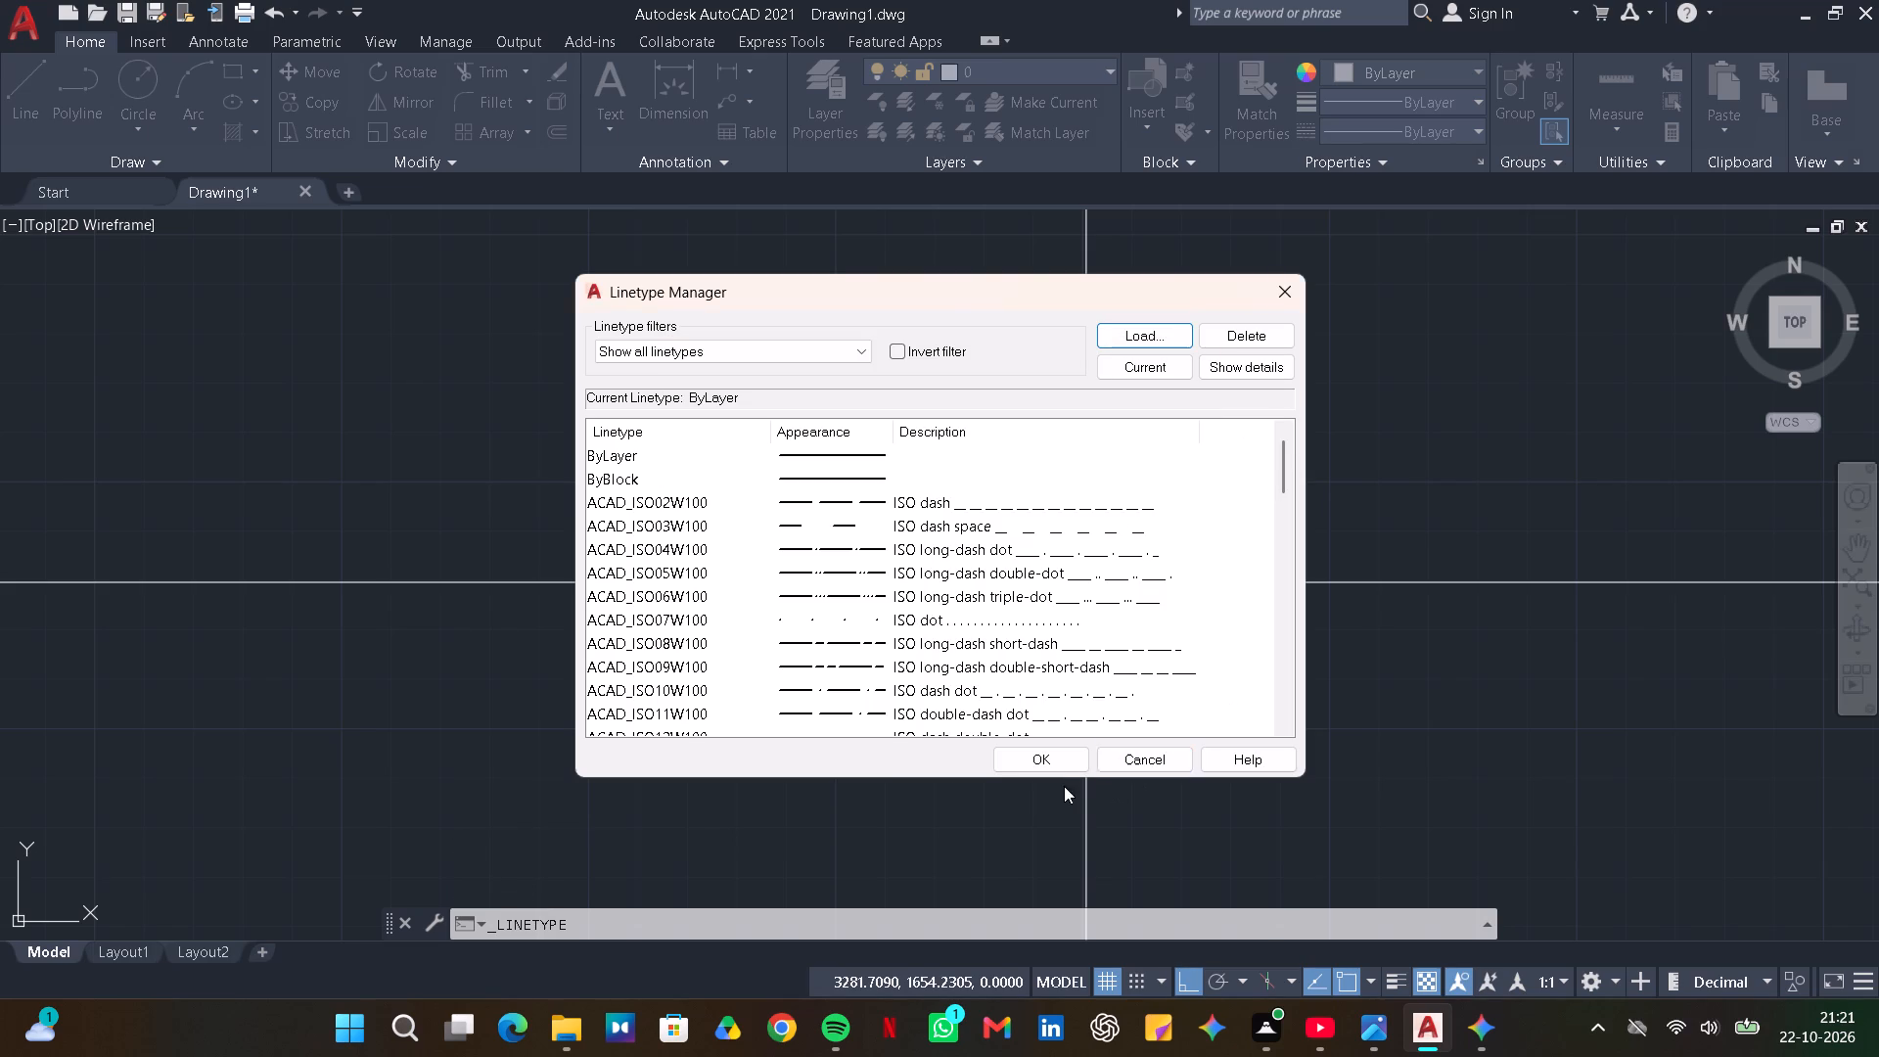
click(1051, 764)
Change the linetype of both construction lines to ACAD_ISO02W100 and clear the selection.
drag(1295, 447, 936, 731)
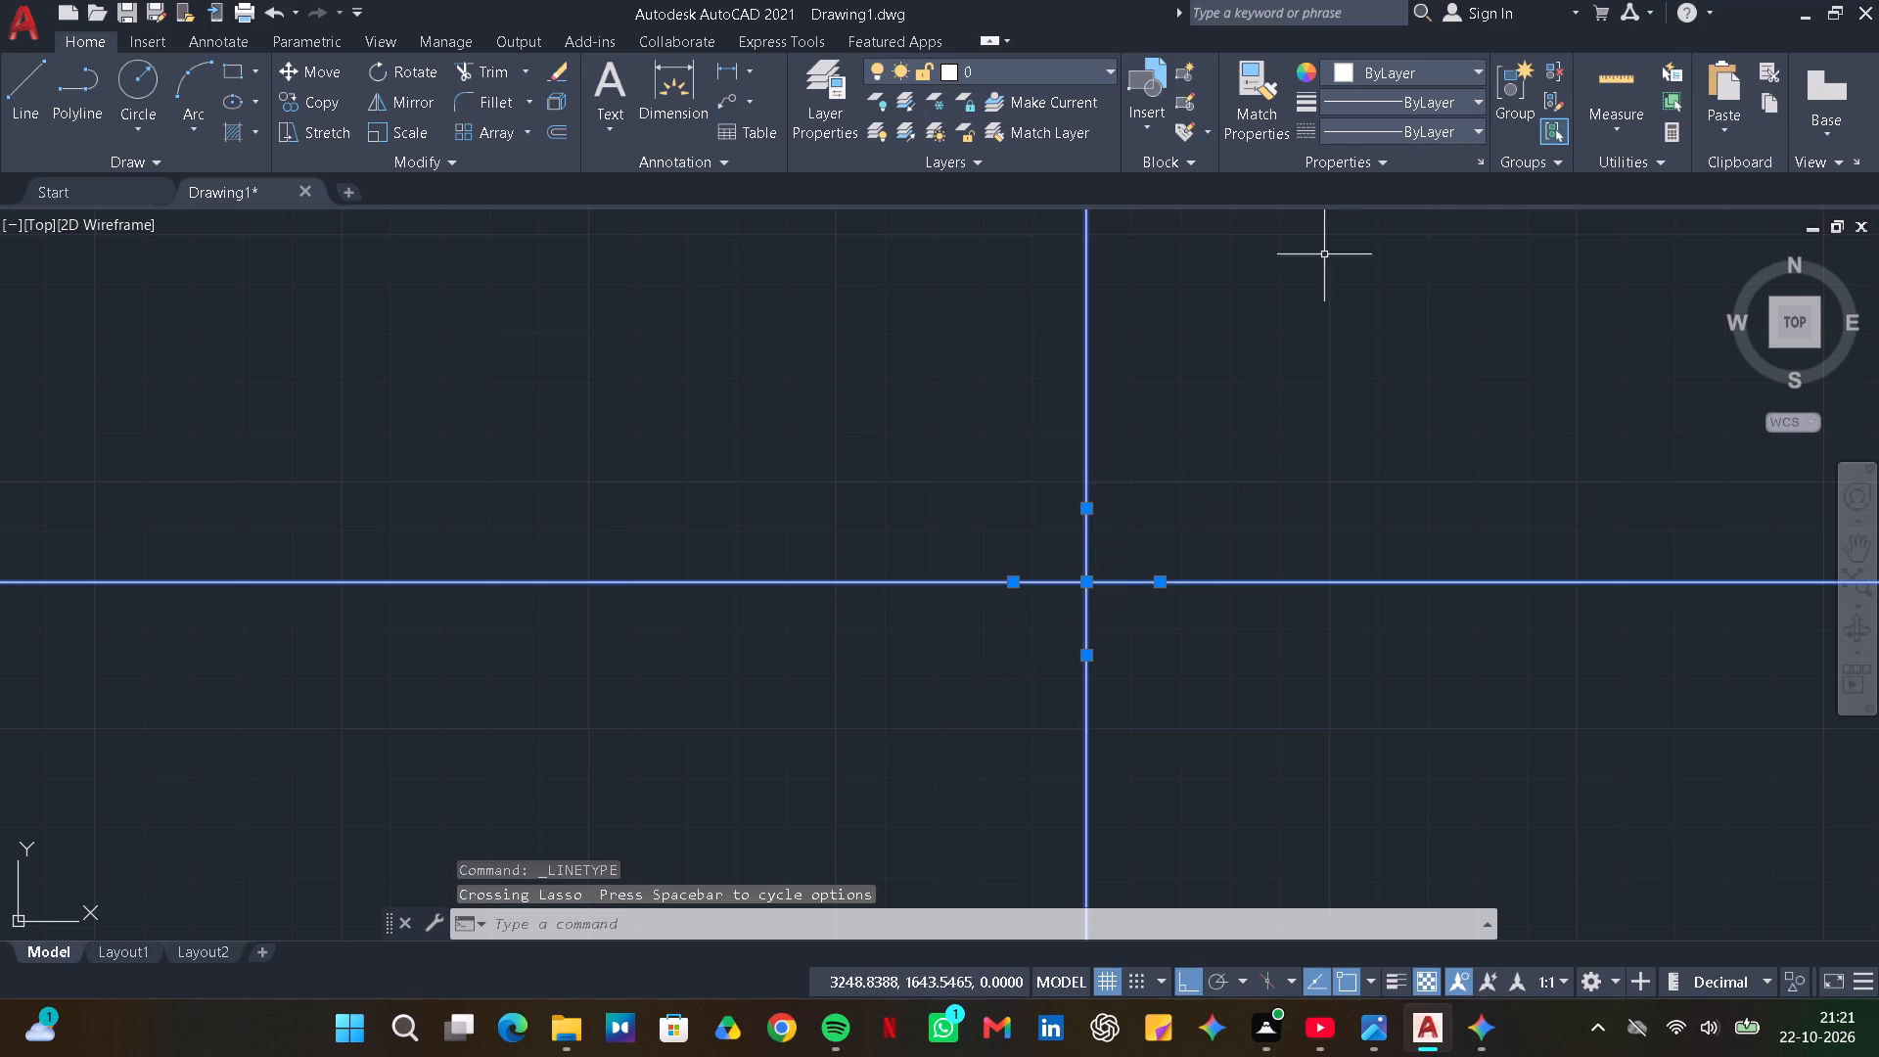
click(1343, 133)
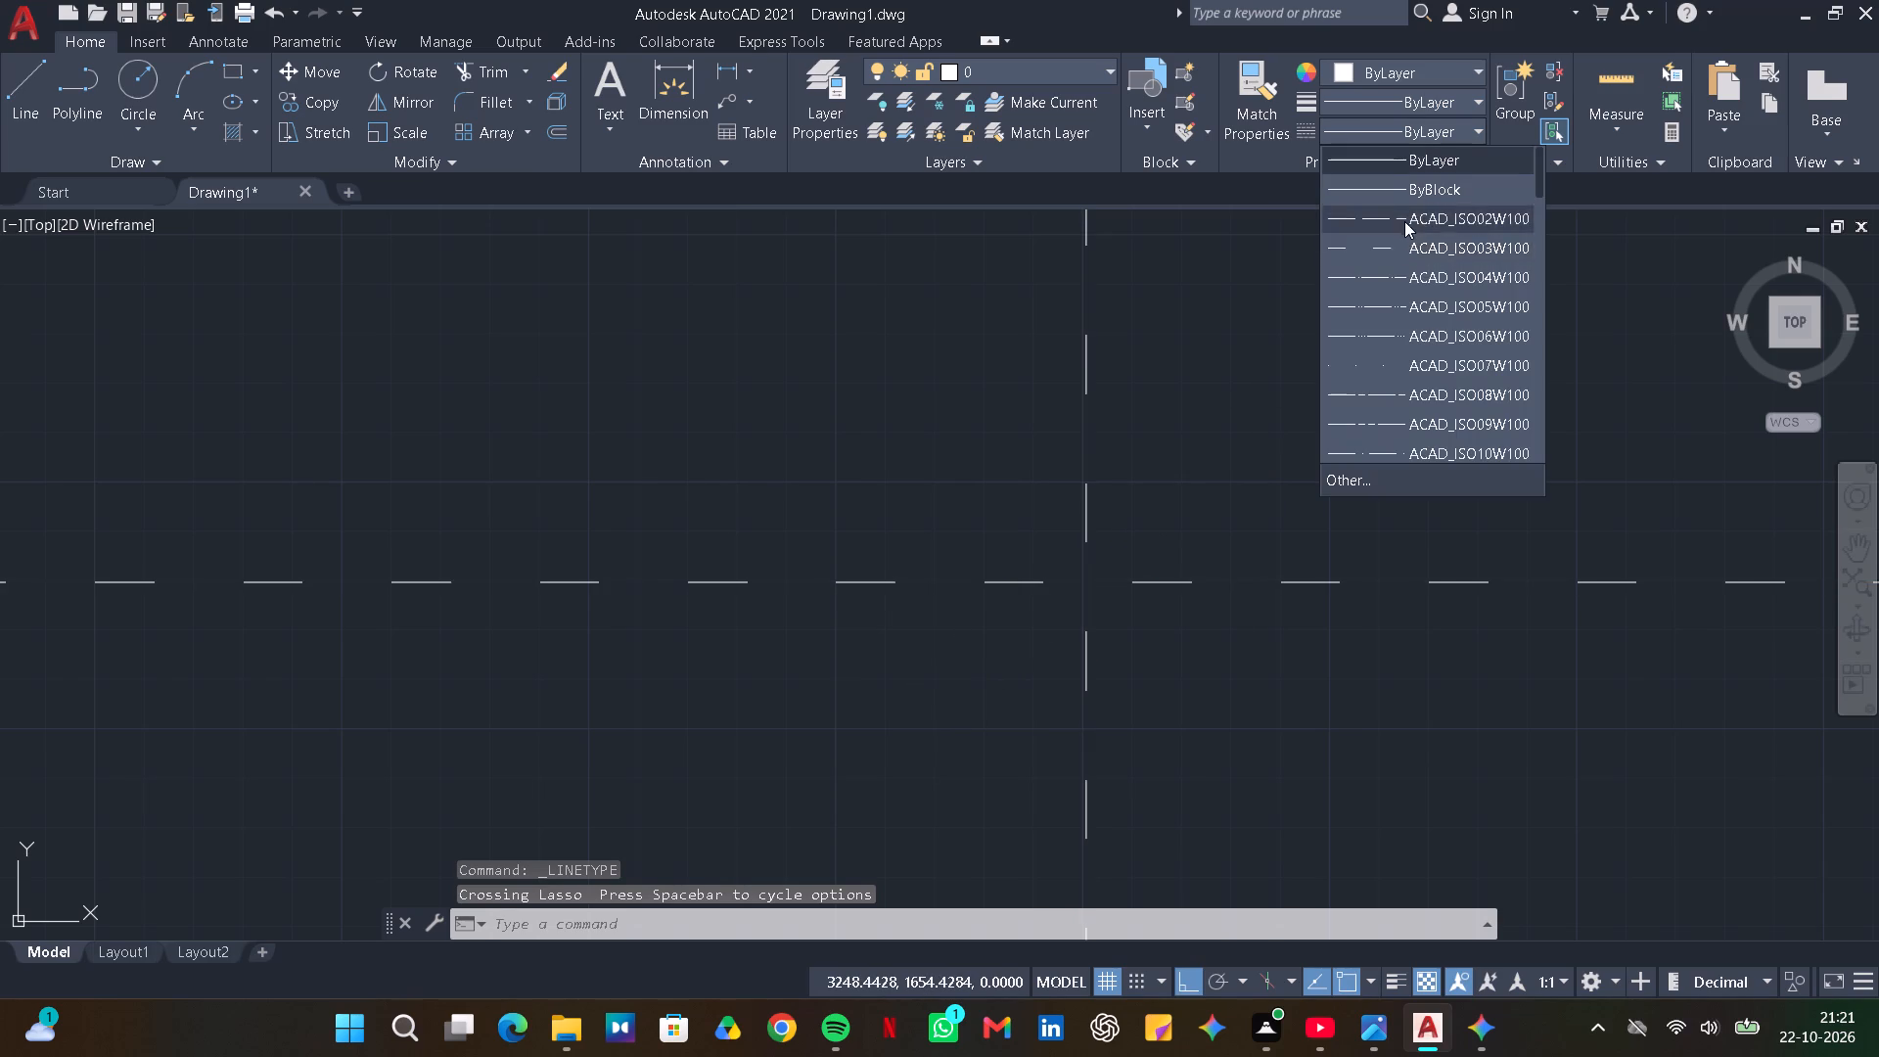
click(1404, 220)
click(1315, 475)
key(Escape)
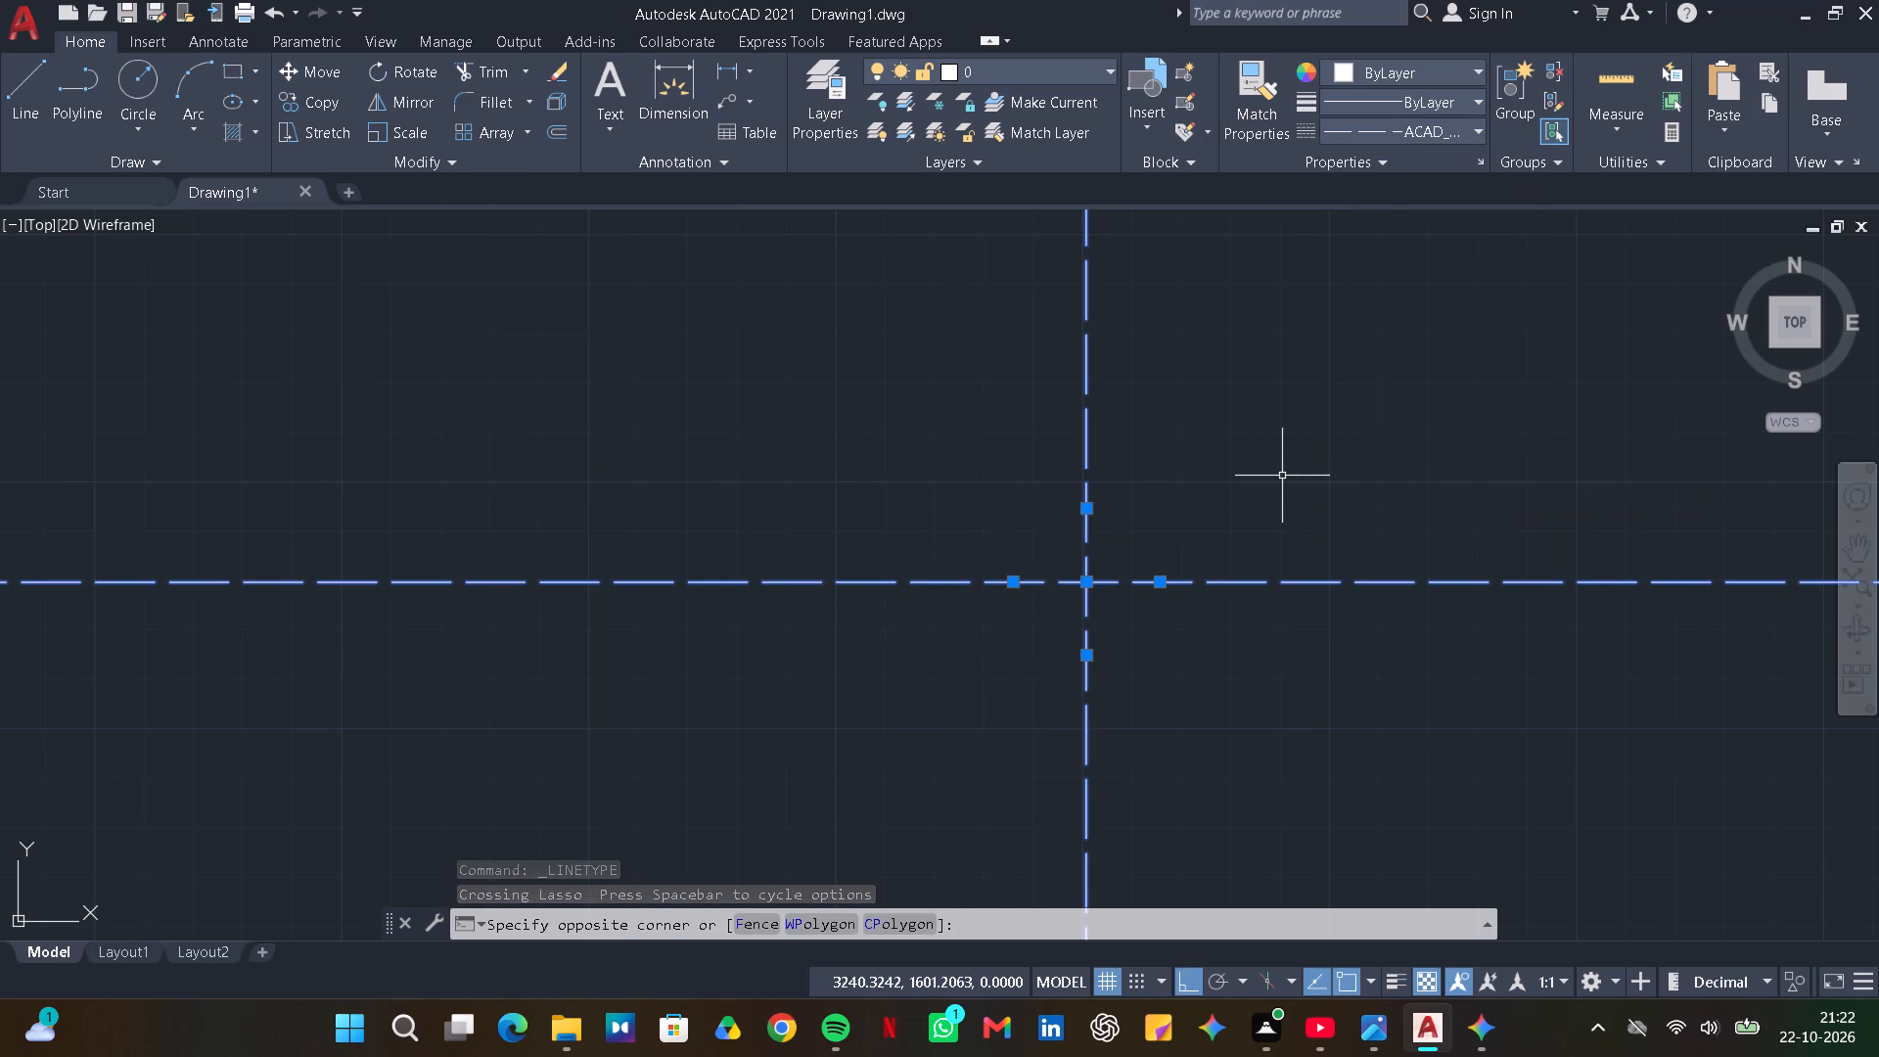
key(Escape)
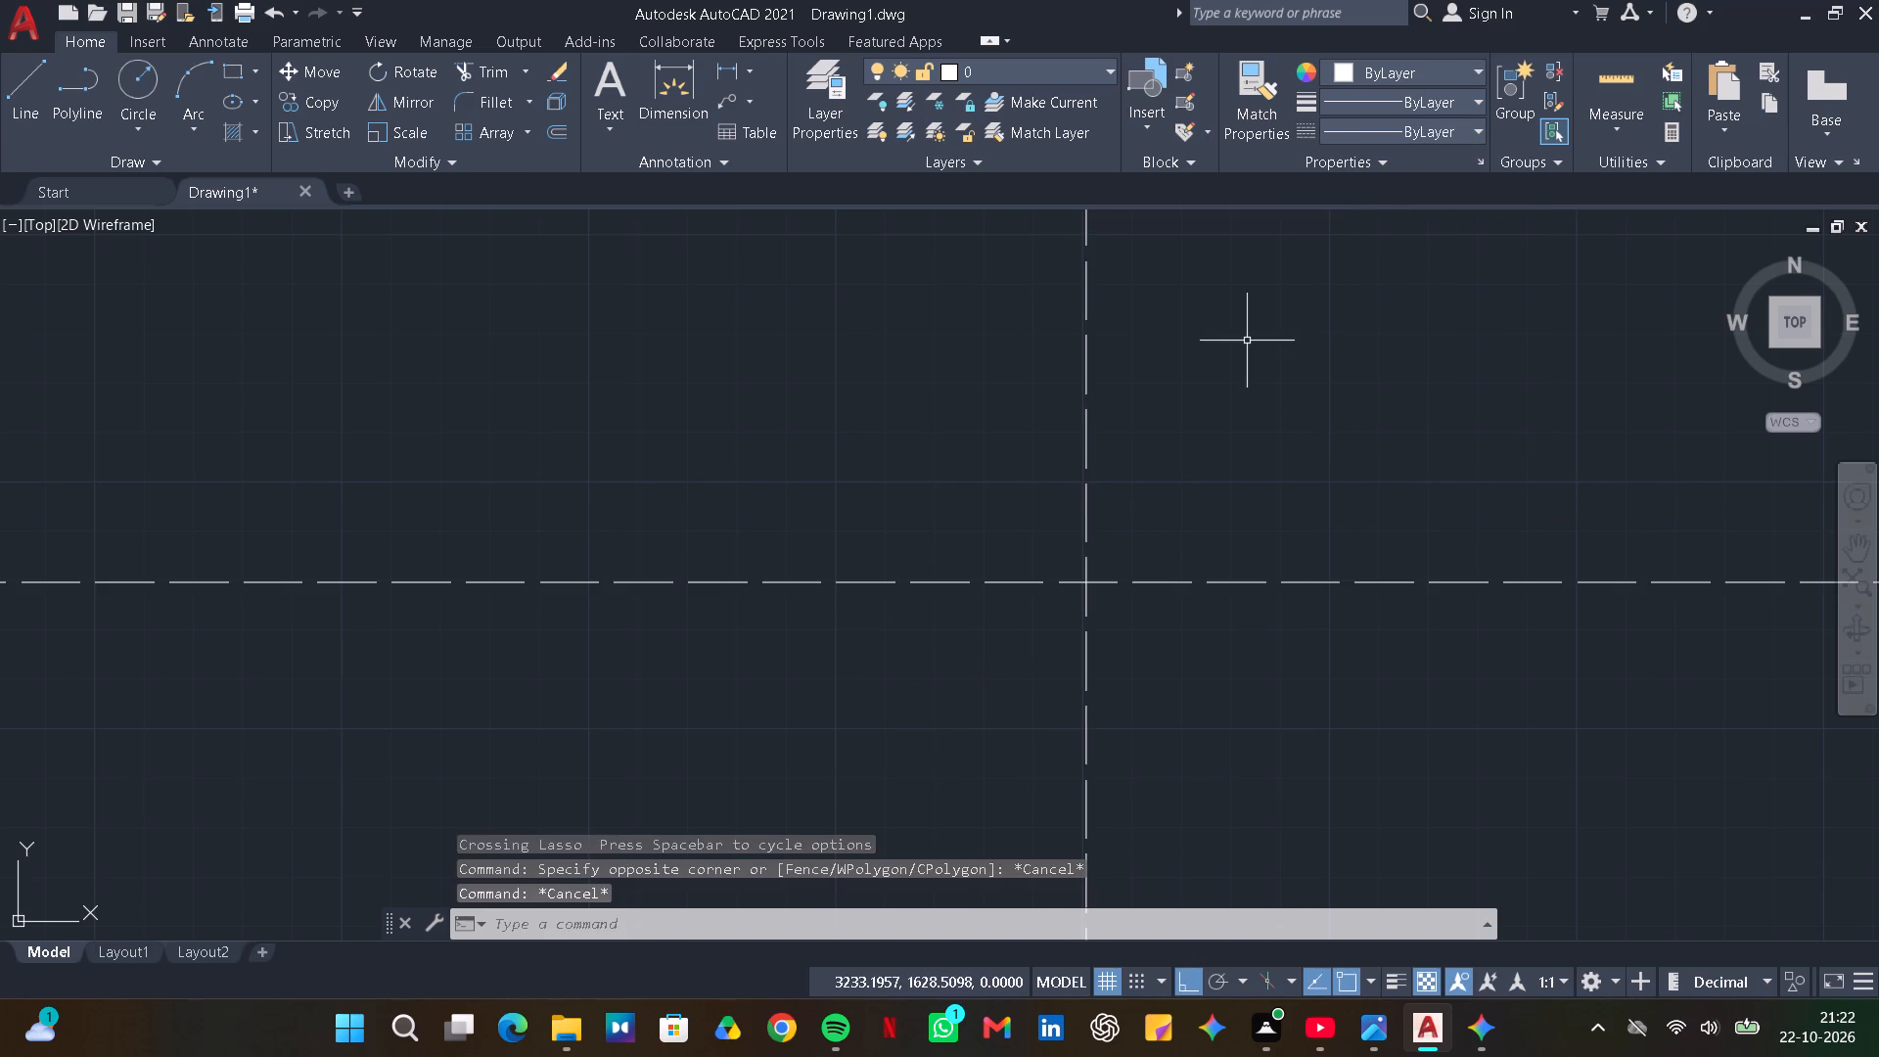
Start a rectangle with its first corner at the intersection of the two construction lines.
click(233, 70)
click(251, 73)
click(252, 73)
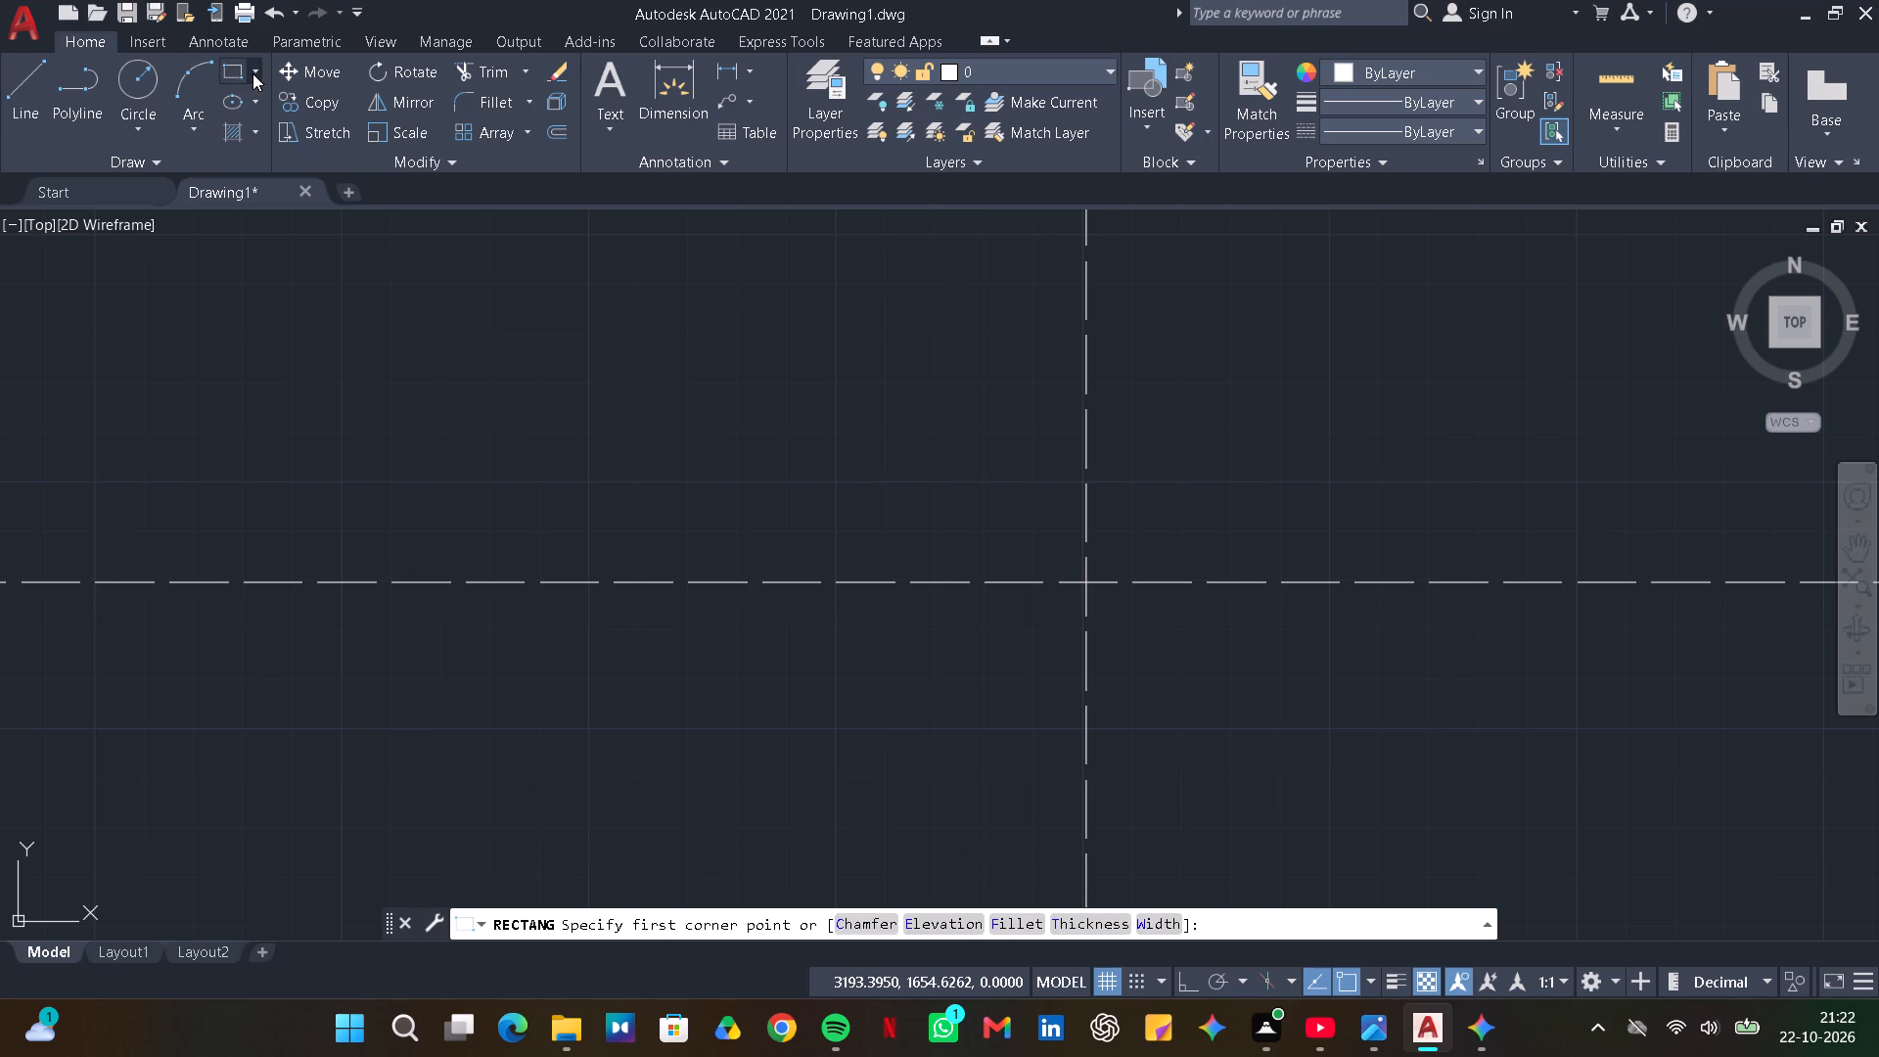
click(1088, 581)
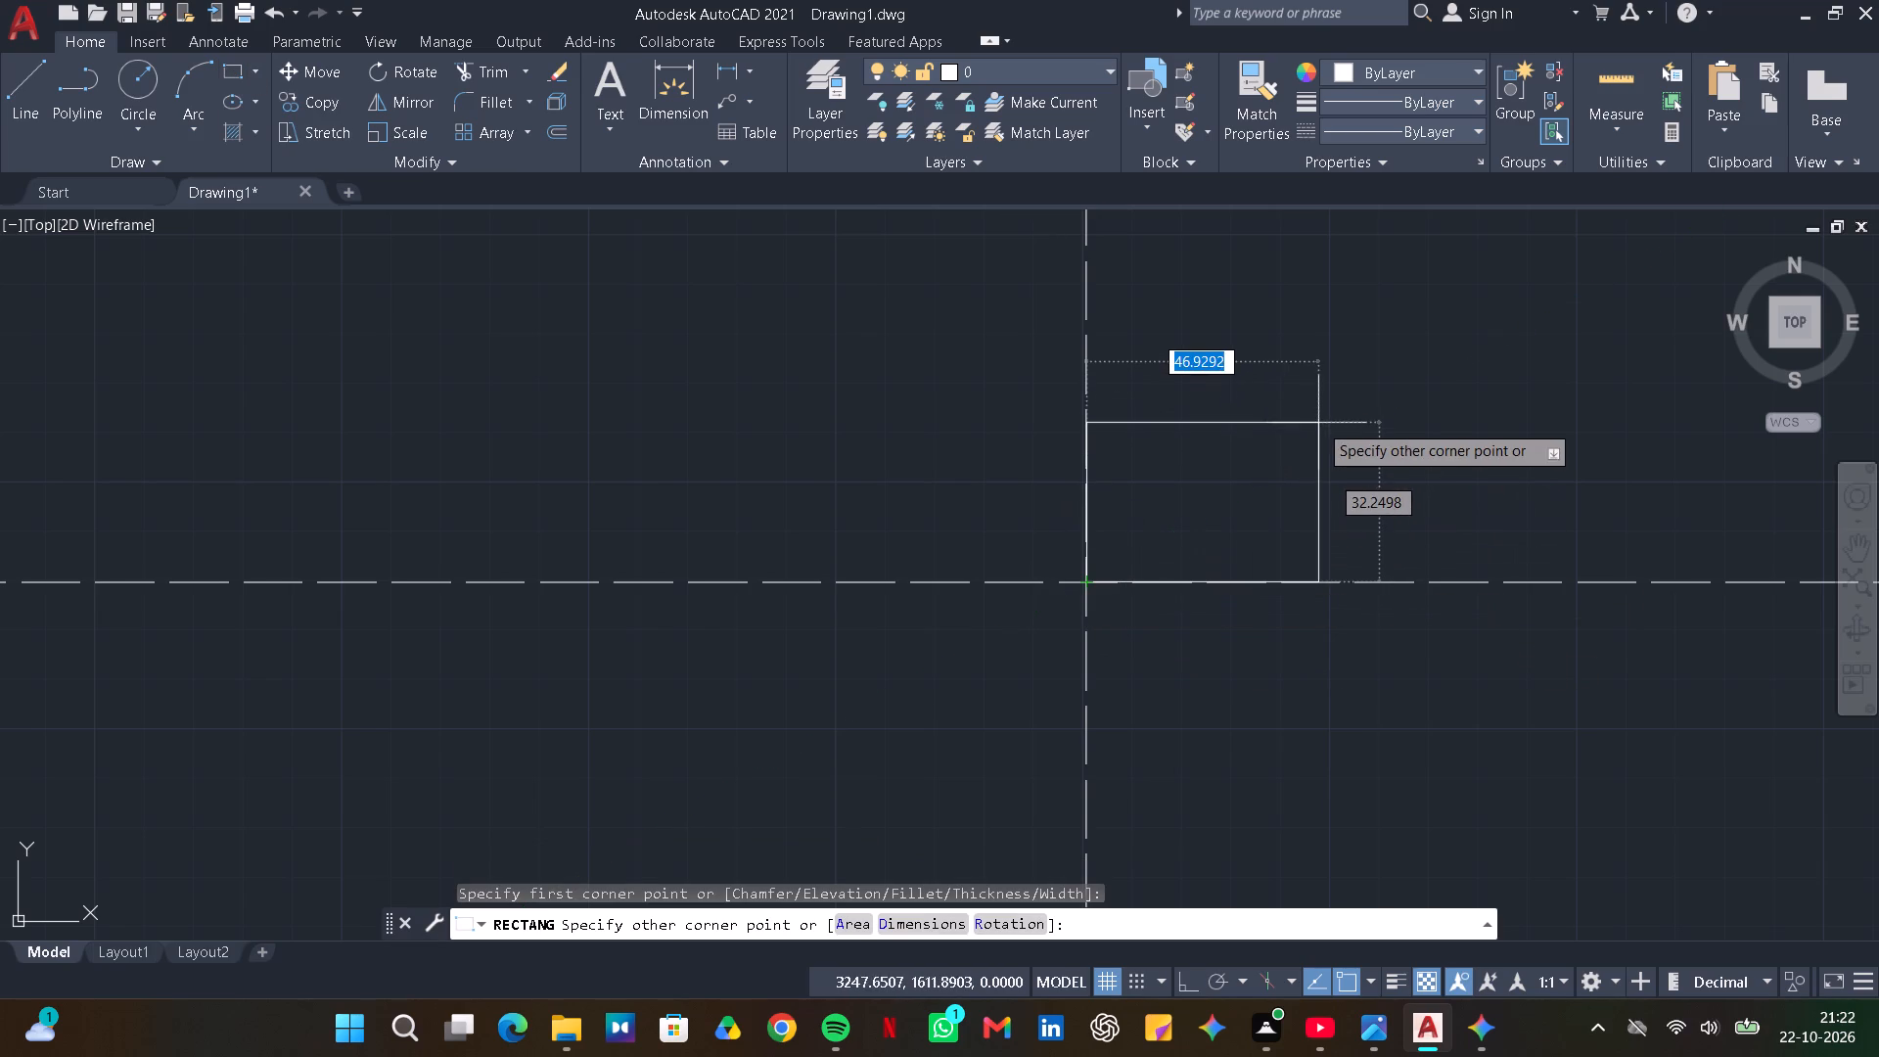
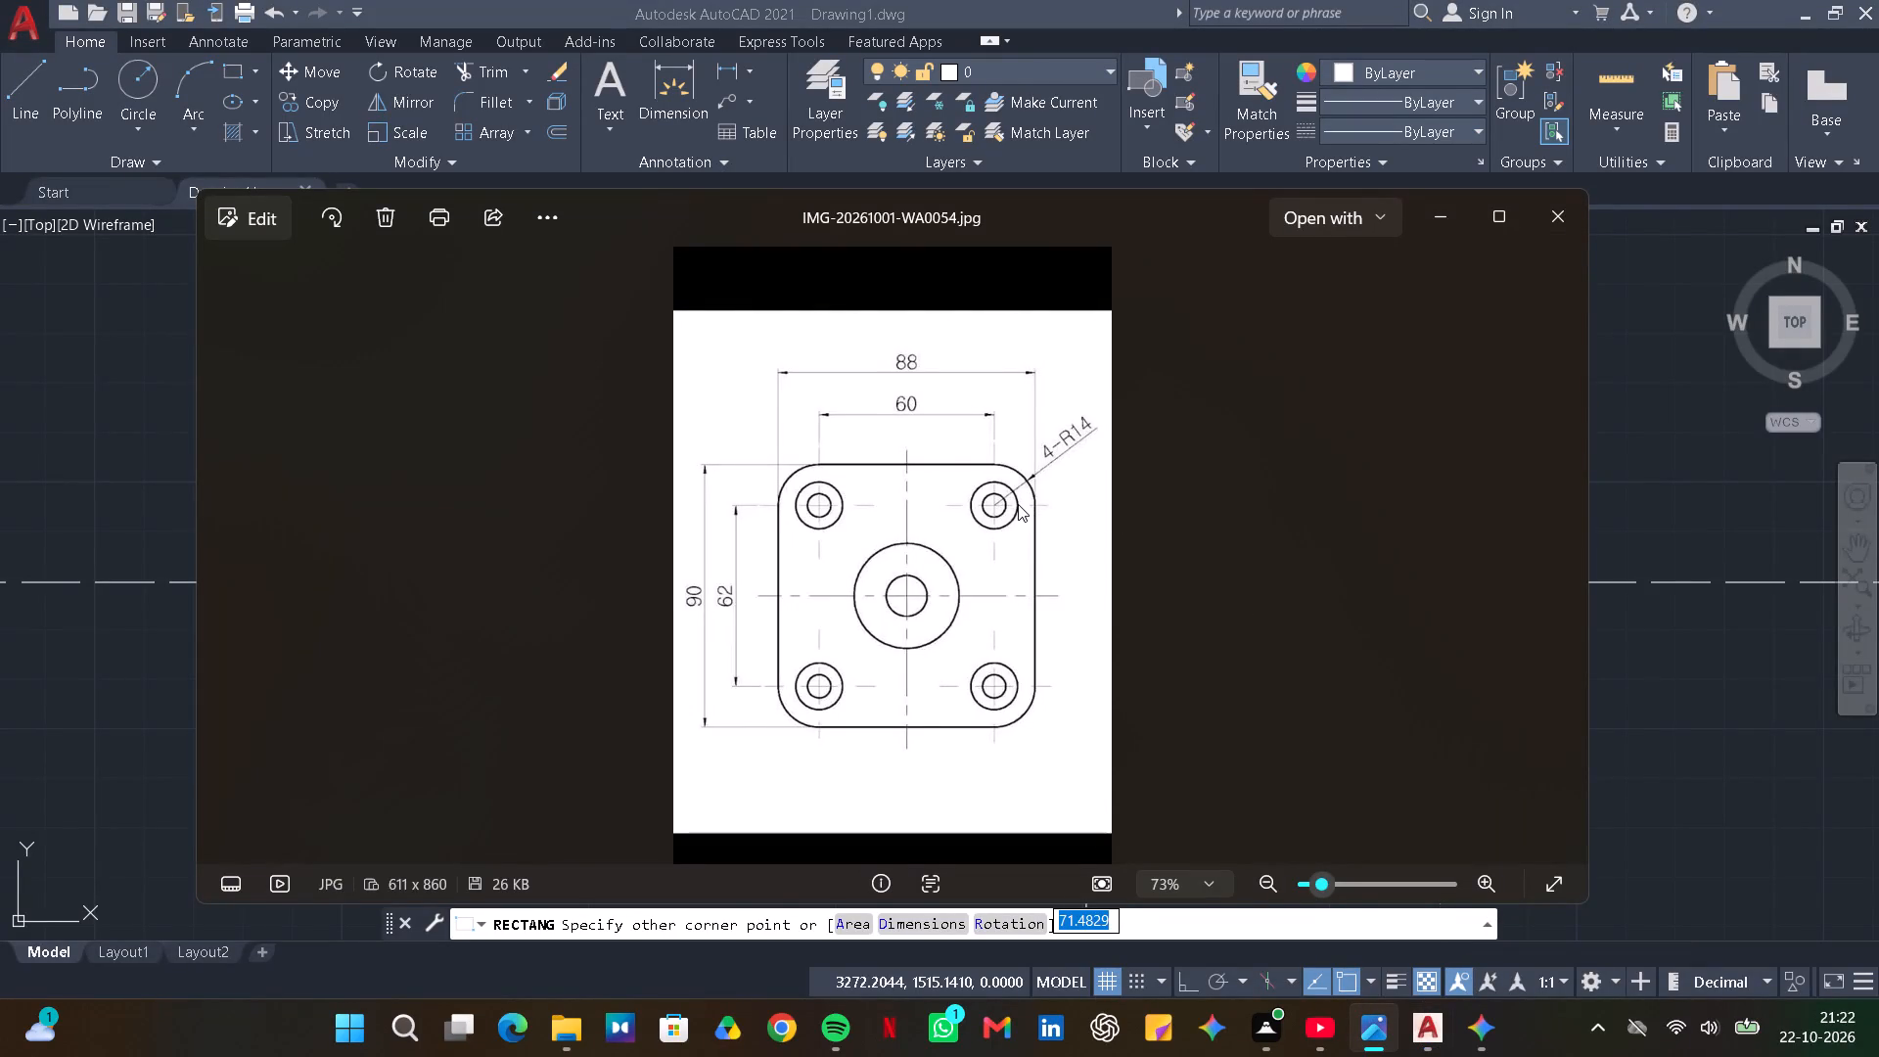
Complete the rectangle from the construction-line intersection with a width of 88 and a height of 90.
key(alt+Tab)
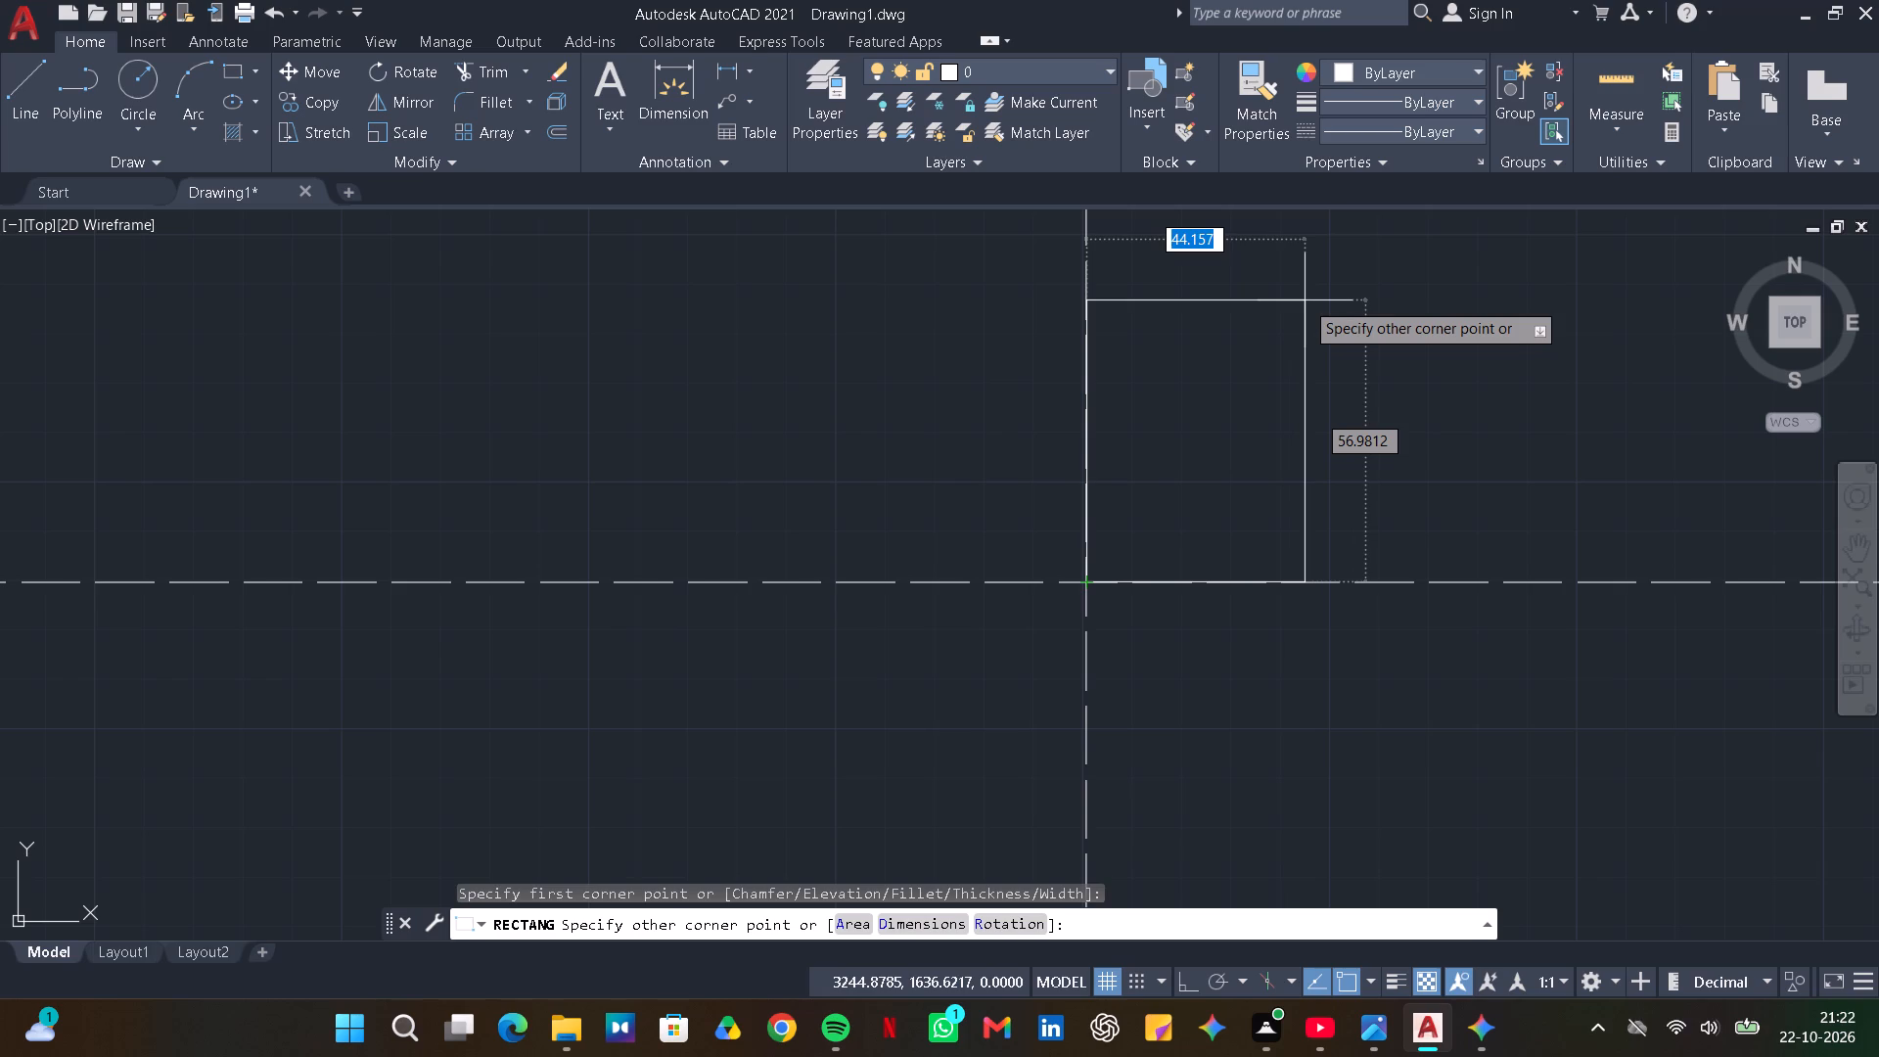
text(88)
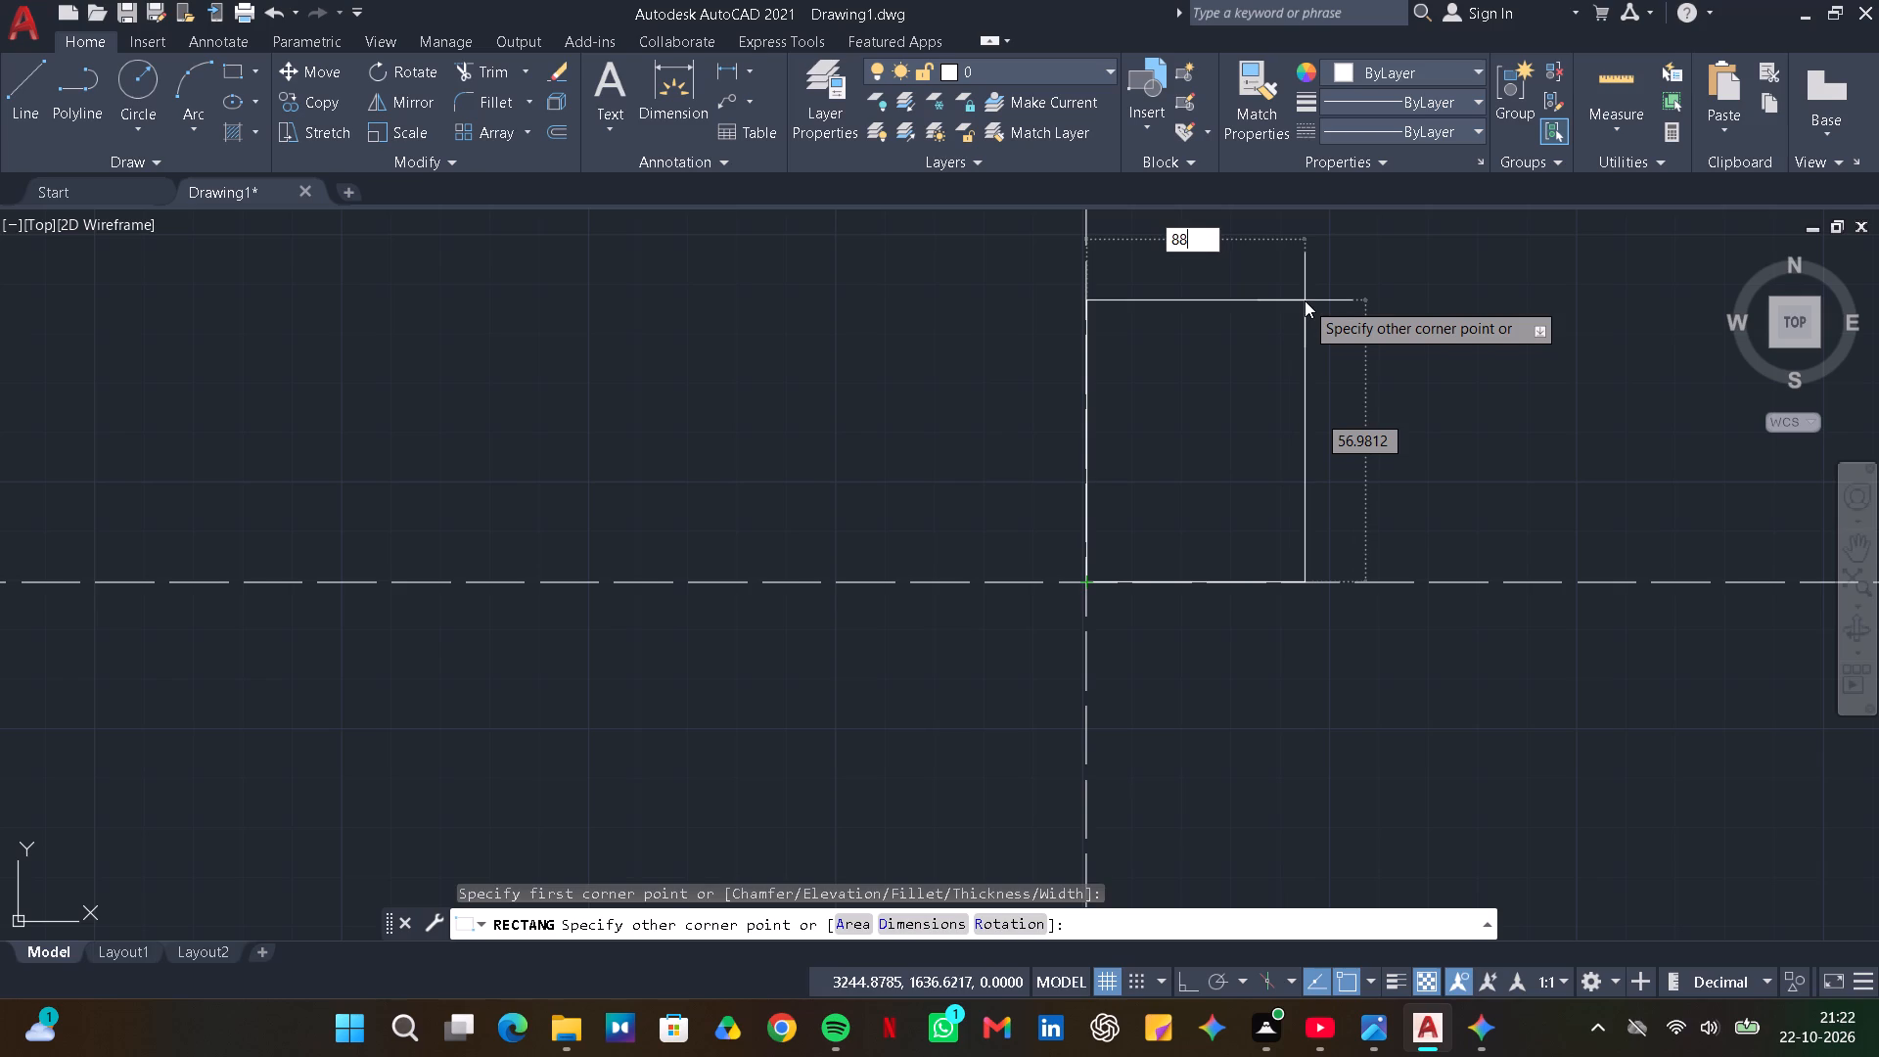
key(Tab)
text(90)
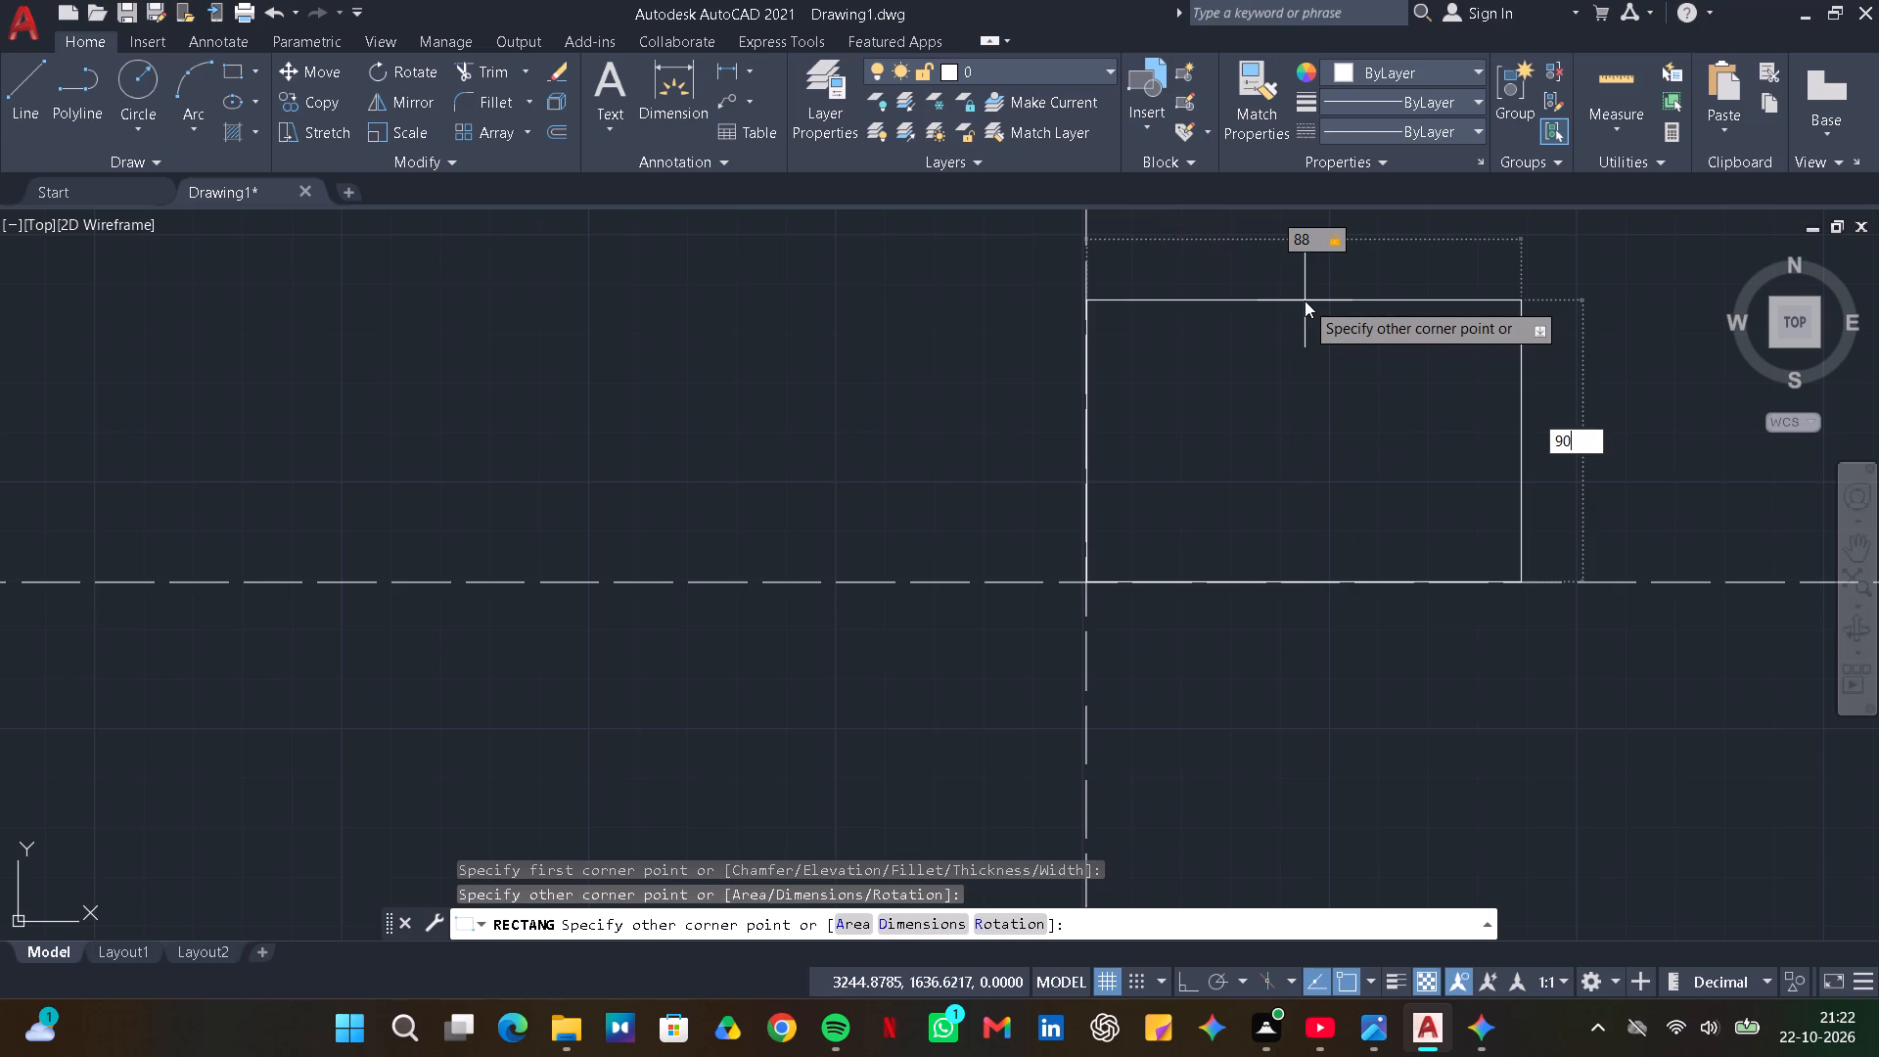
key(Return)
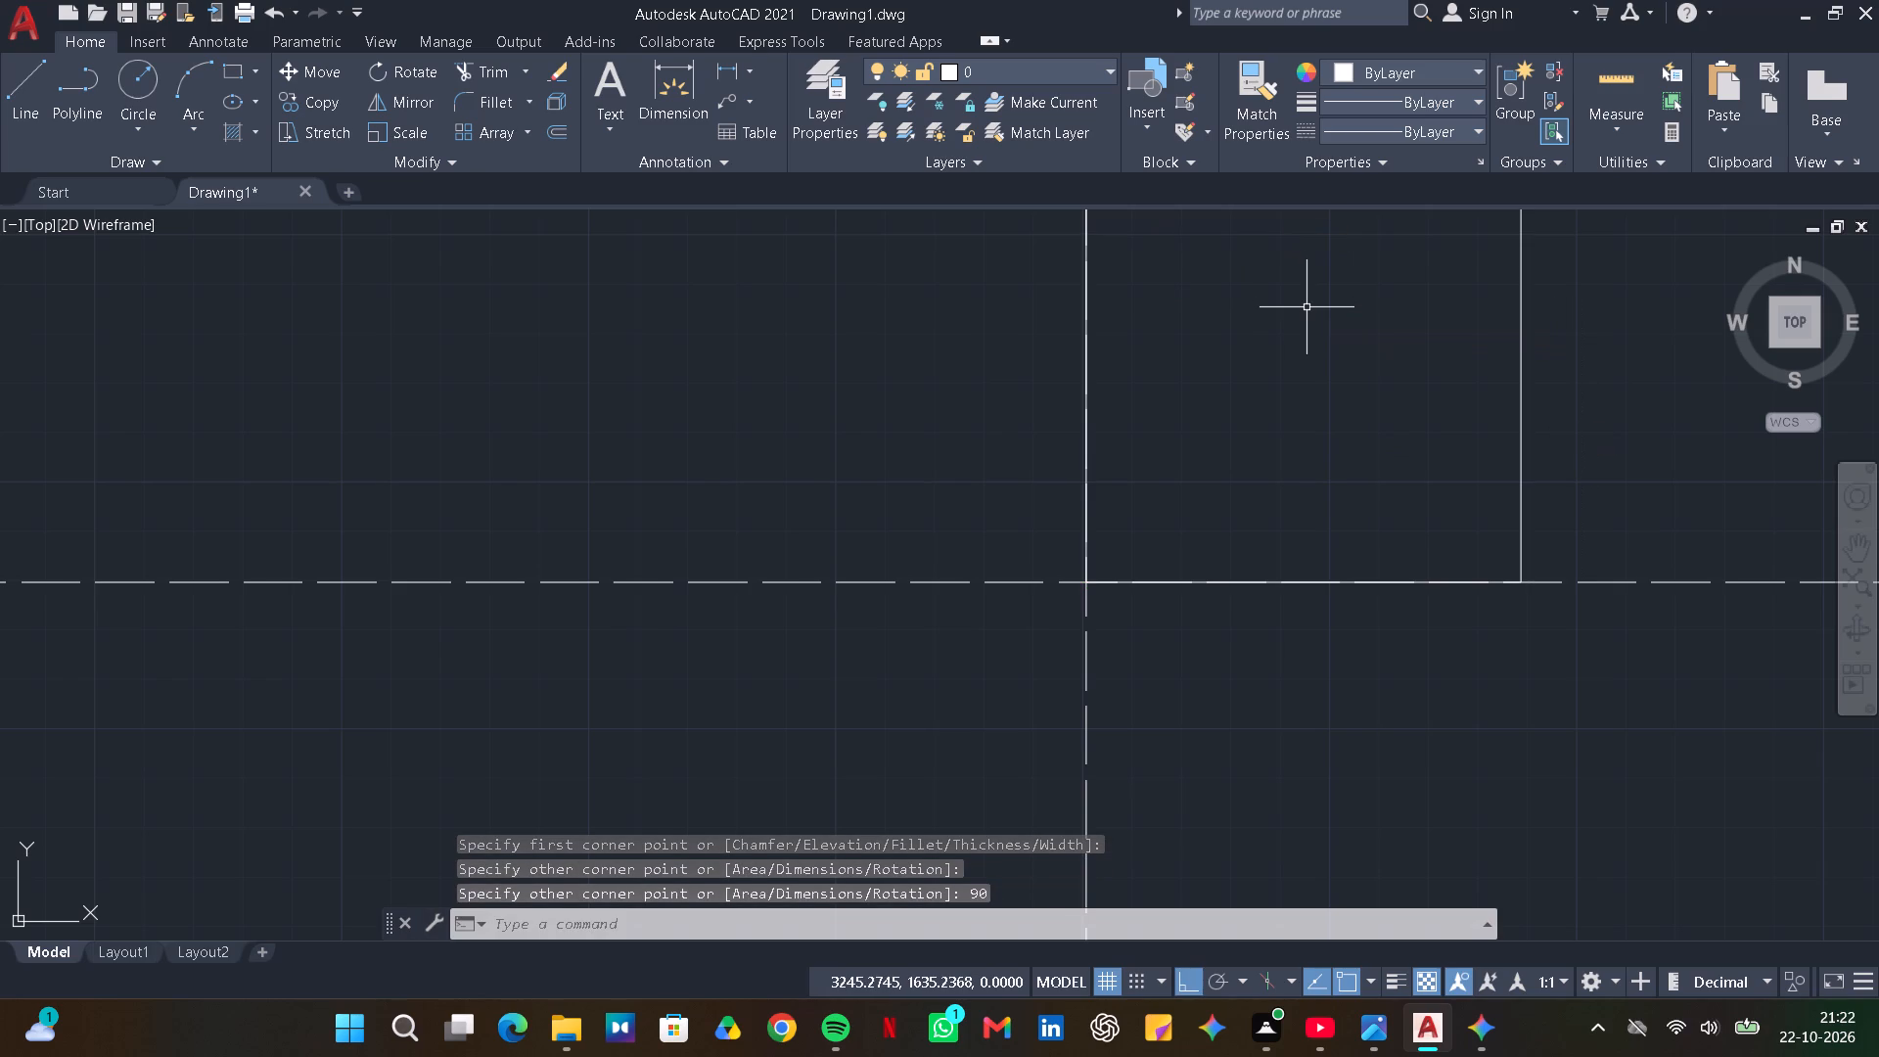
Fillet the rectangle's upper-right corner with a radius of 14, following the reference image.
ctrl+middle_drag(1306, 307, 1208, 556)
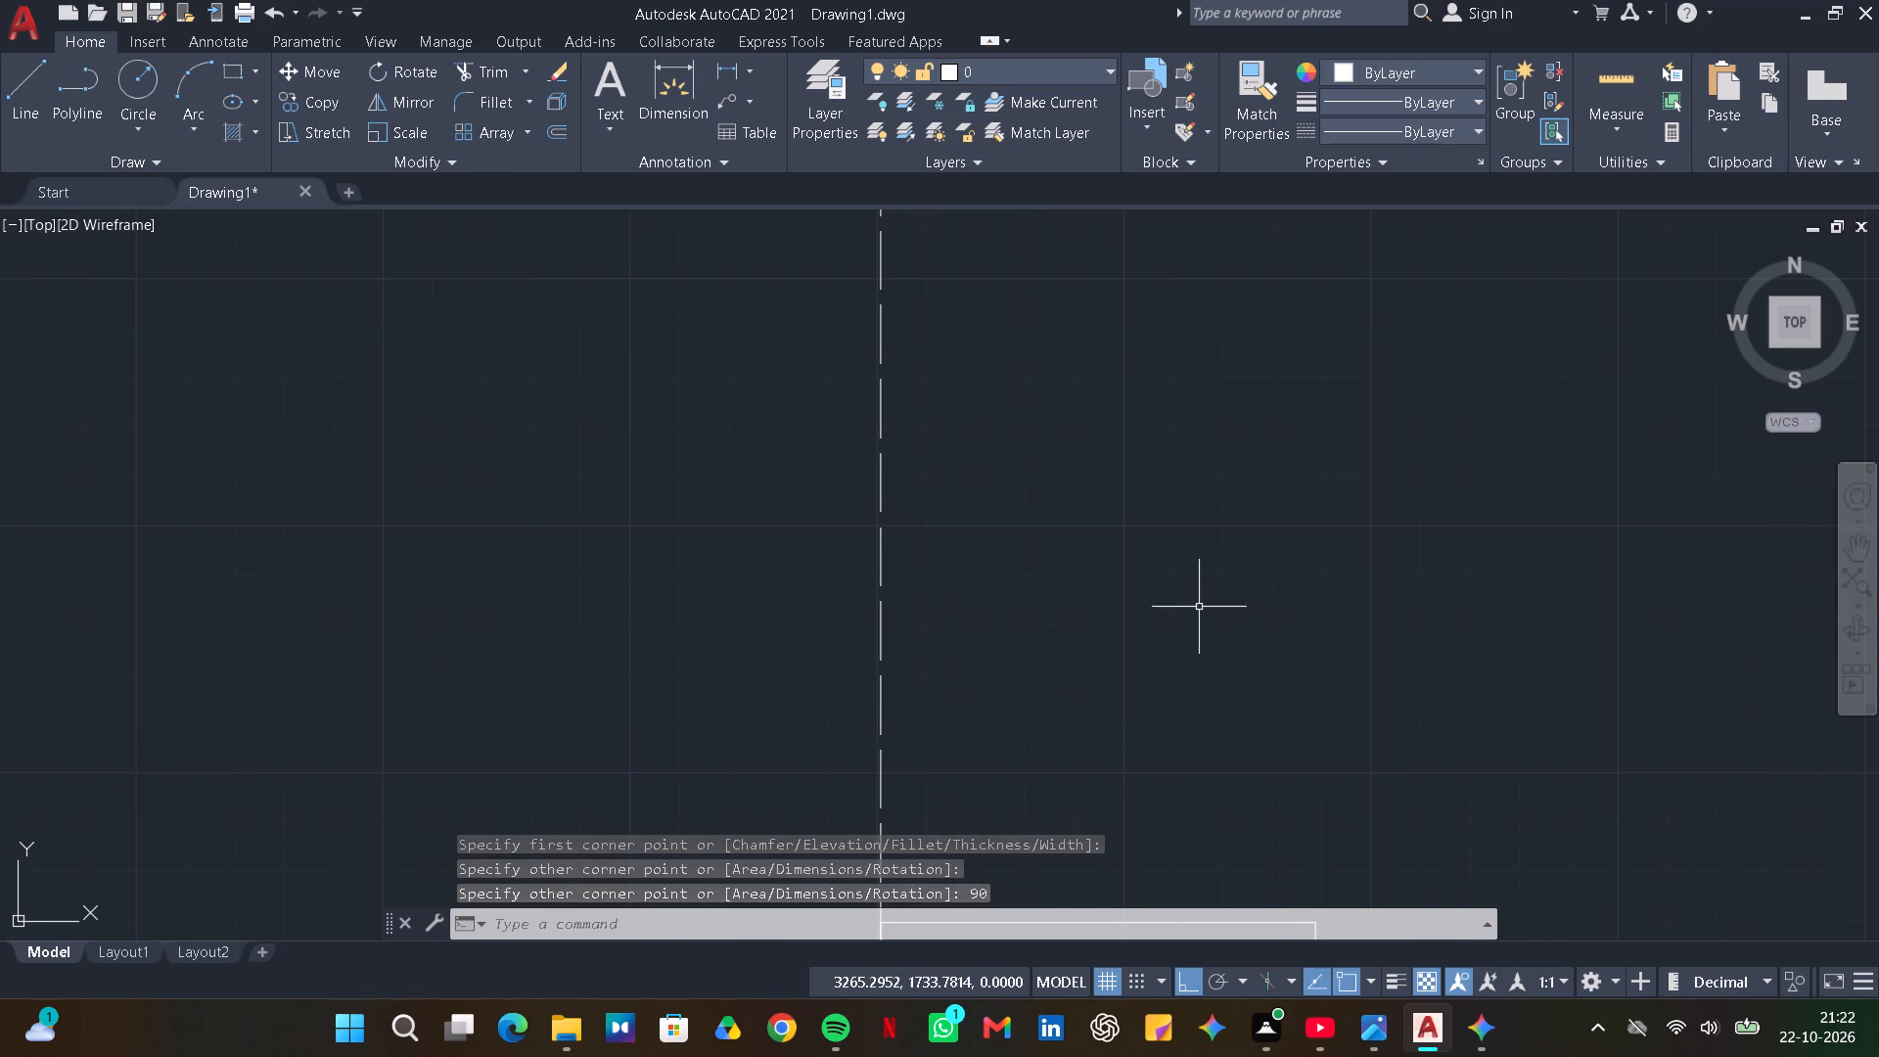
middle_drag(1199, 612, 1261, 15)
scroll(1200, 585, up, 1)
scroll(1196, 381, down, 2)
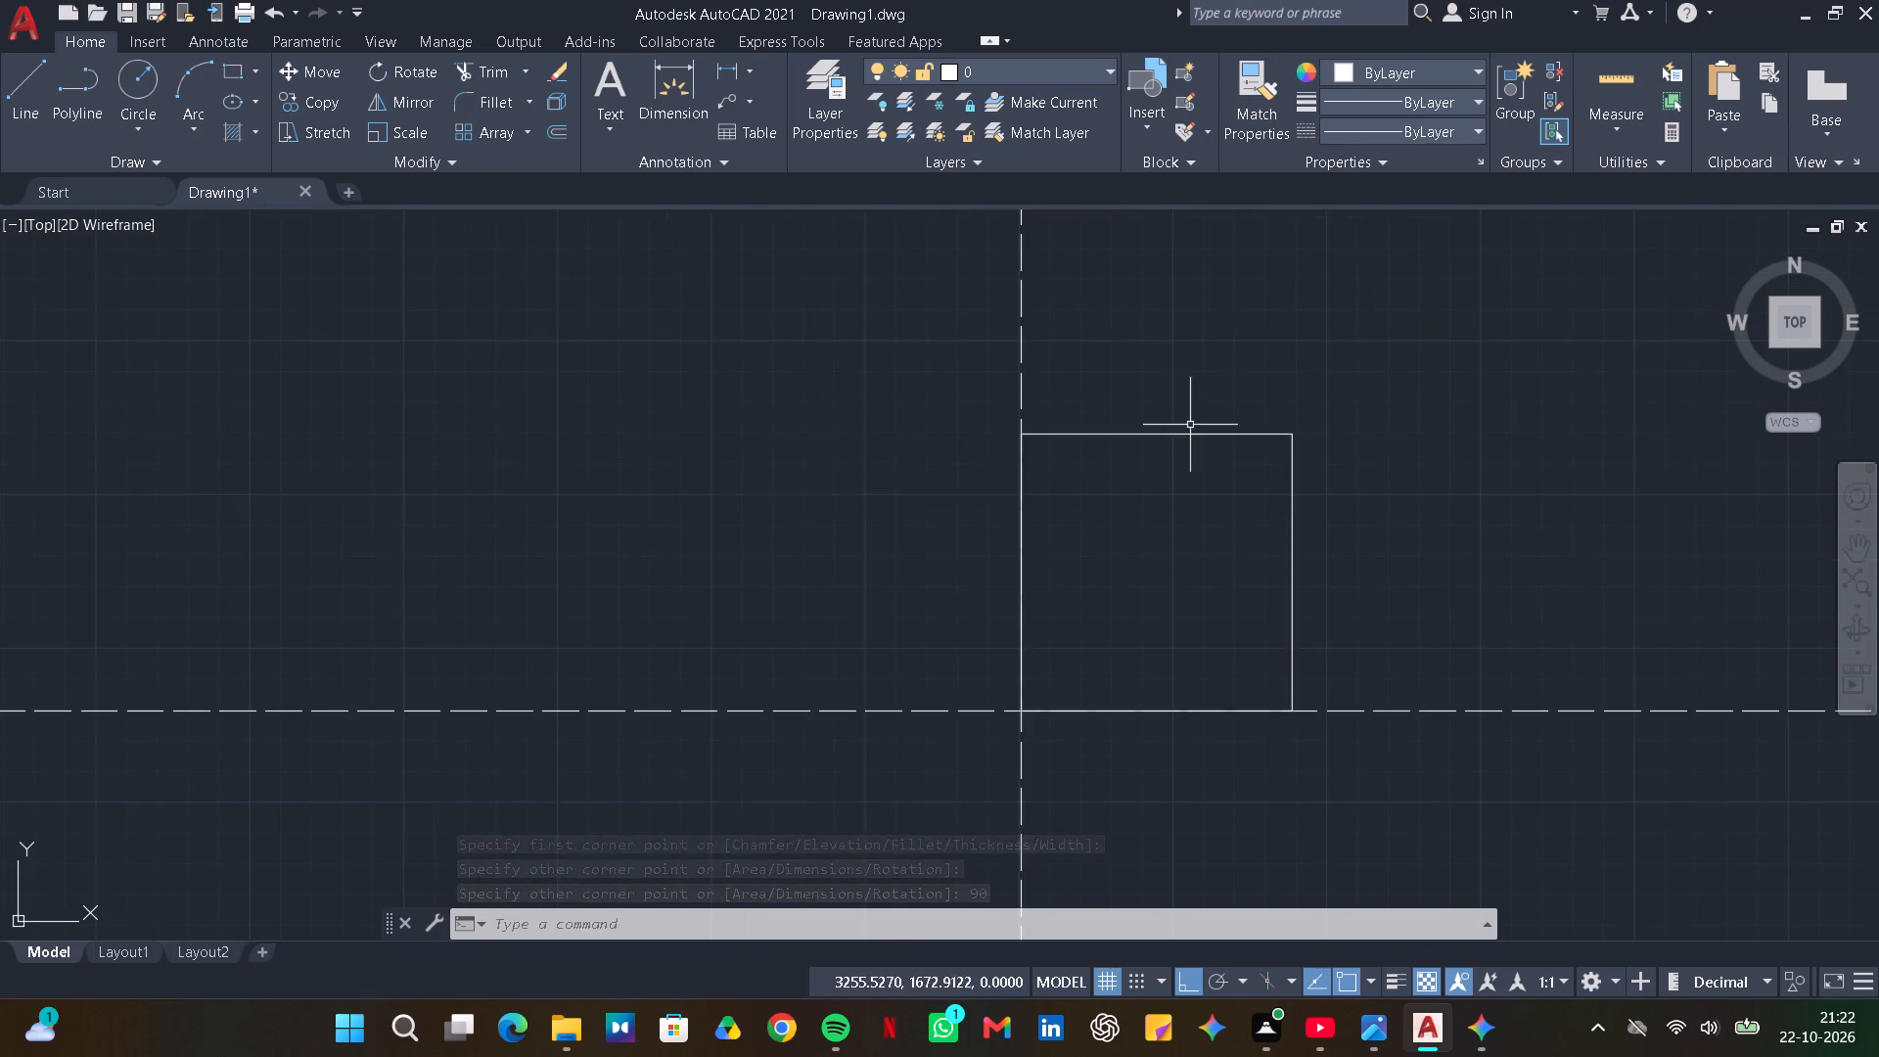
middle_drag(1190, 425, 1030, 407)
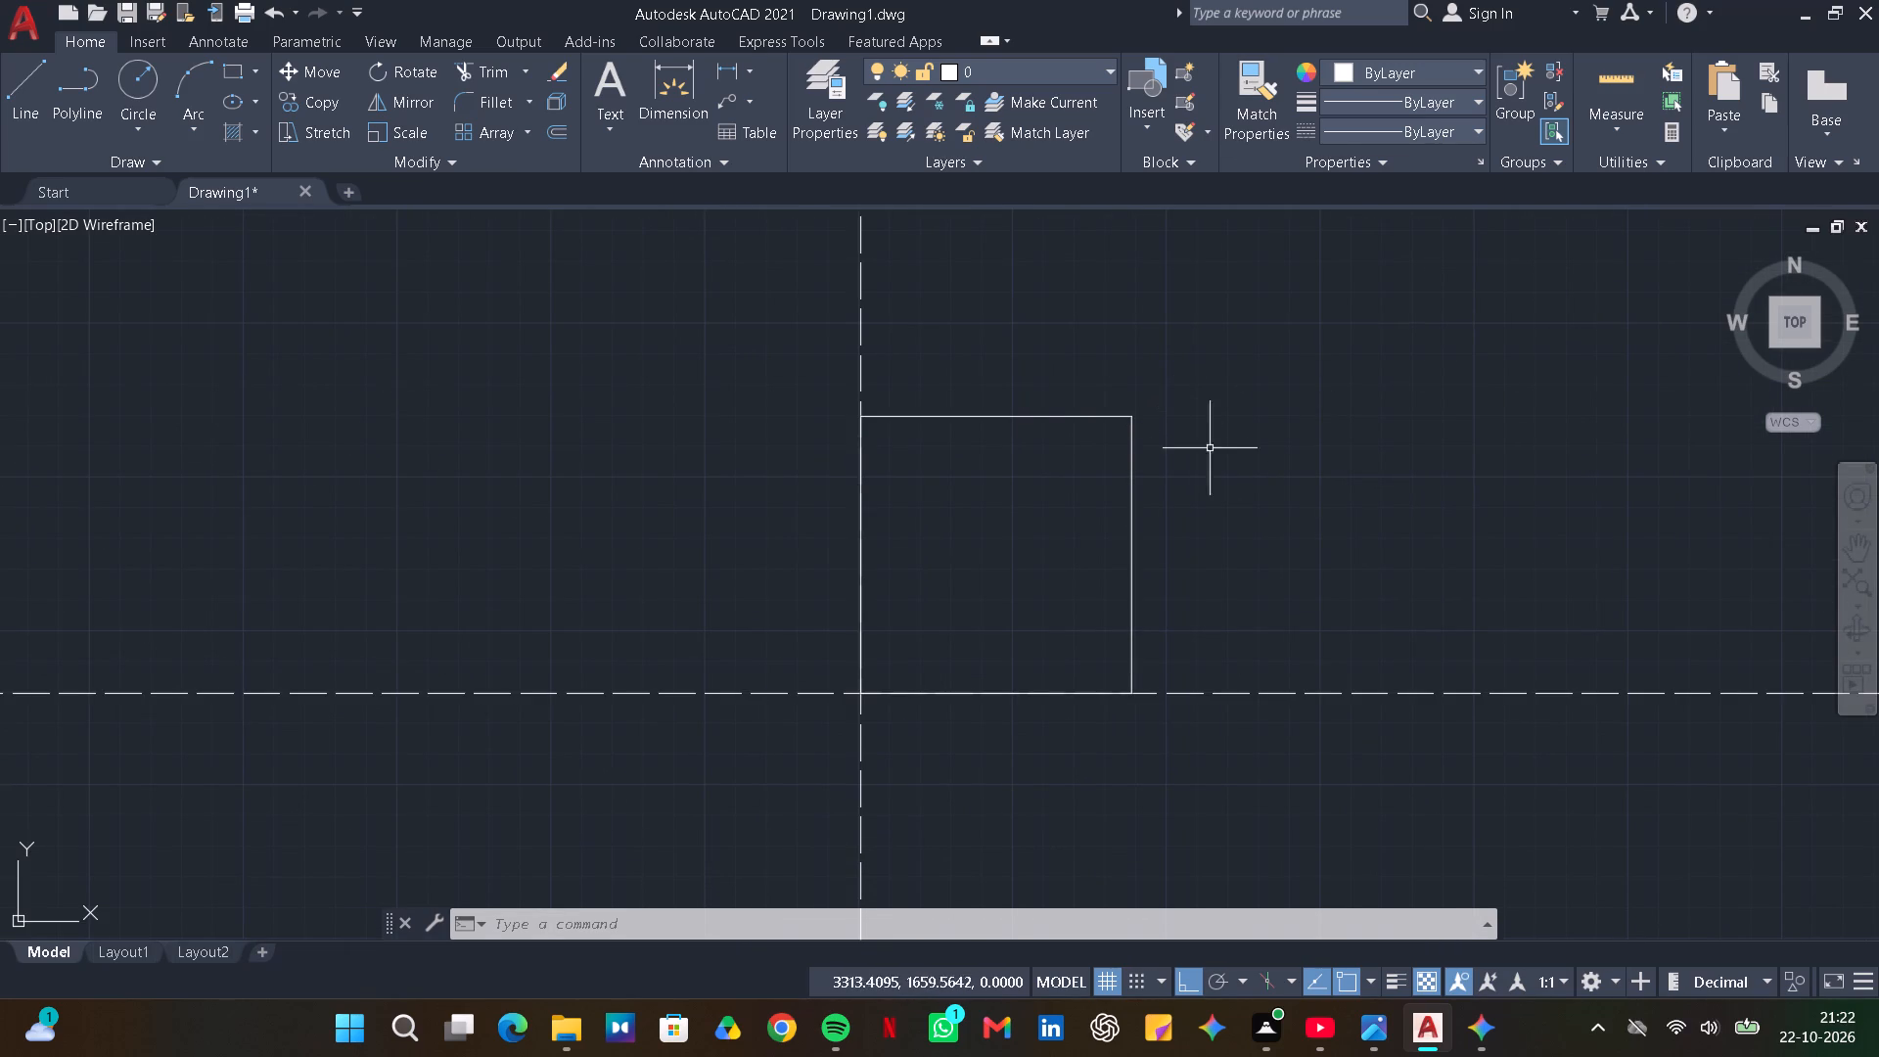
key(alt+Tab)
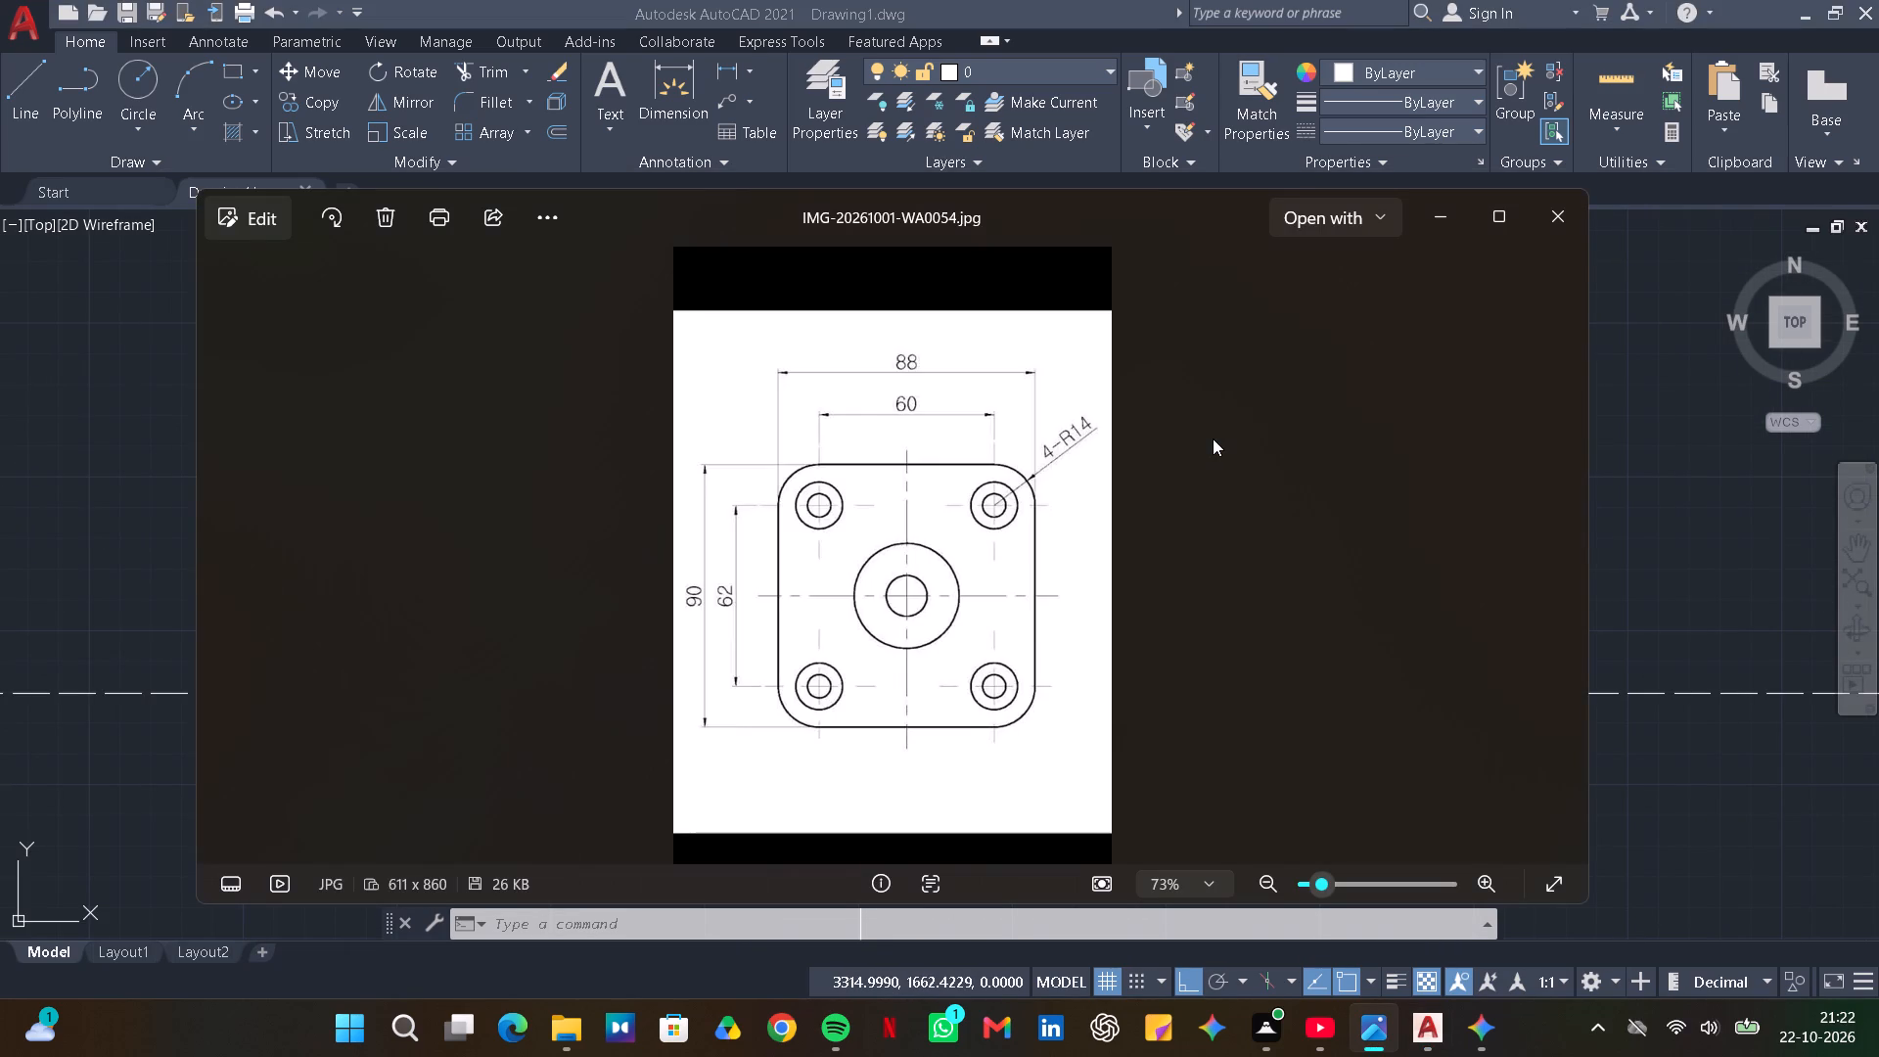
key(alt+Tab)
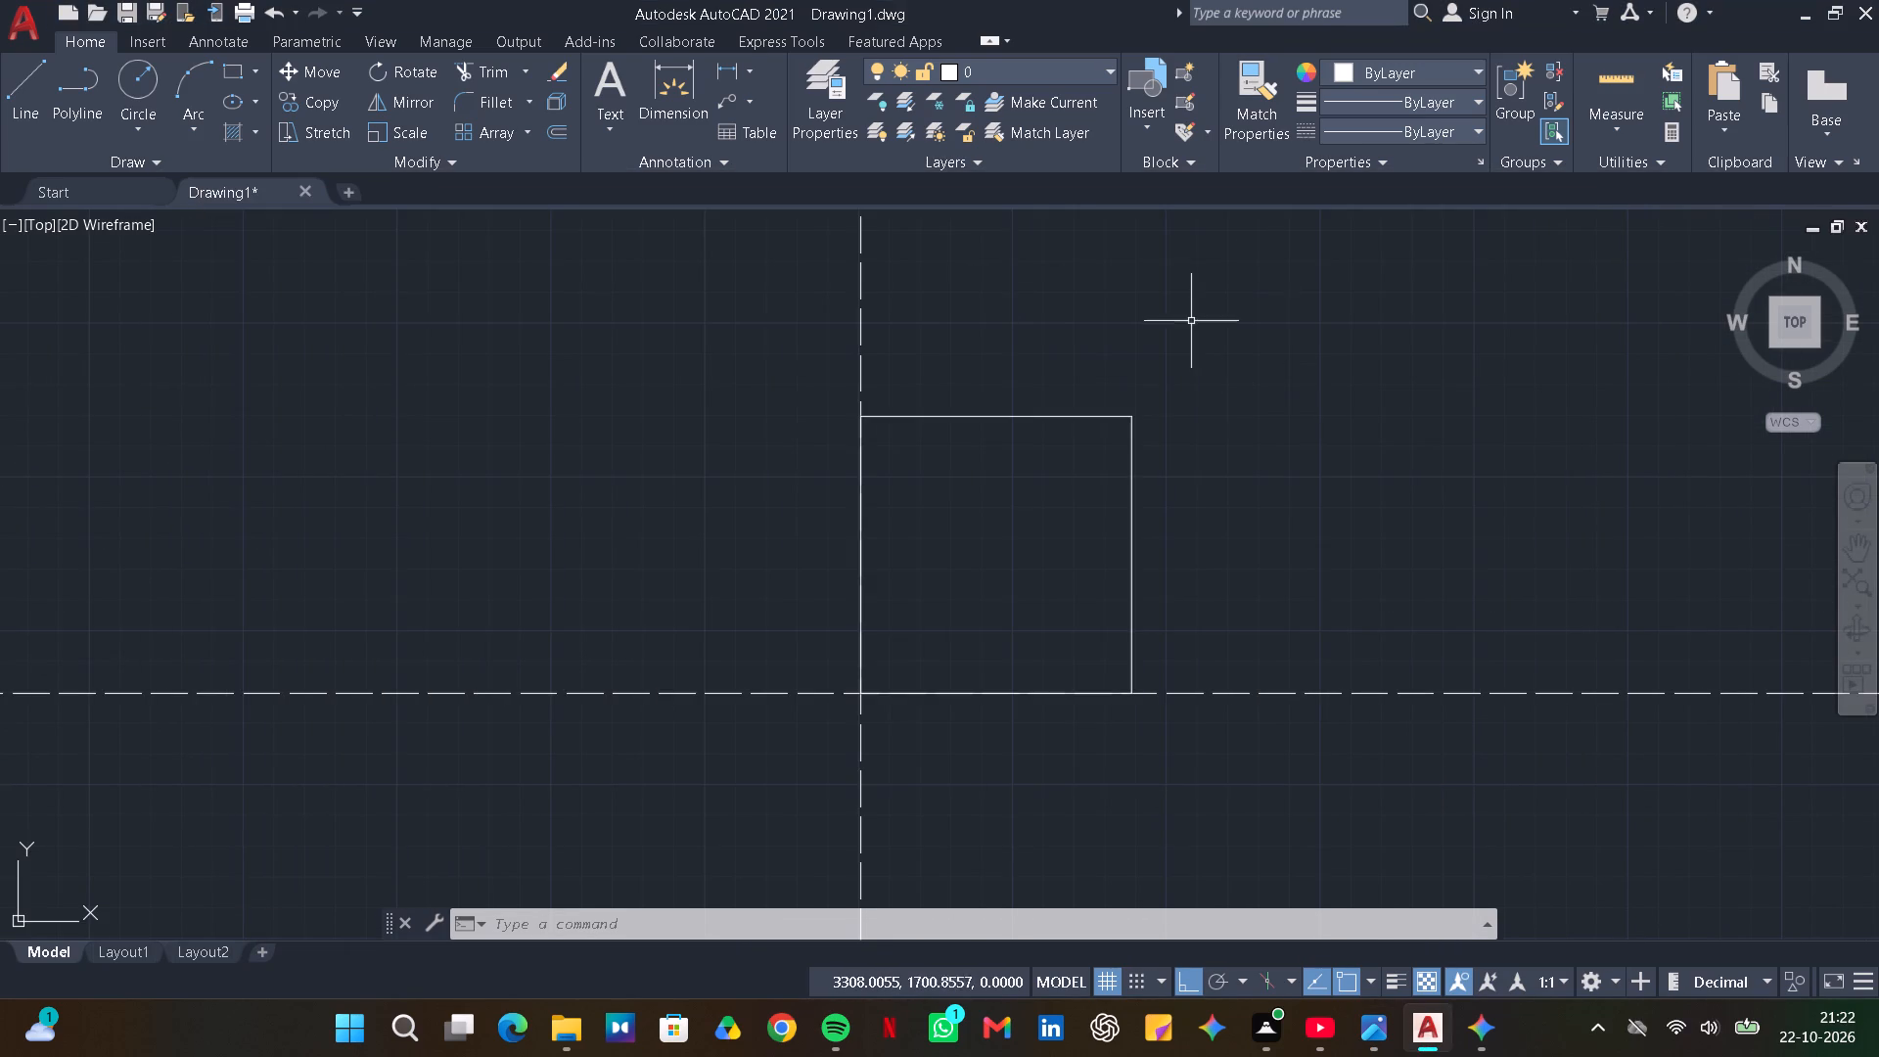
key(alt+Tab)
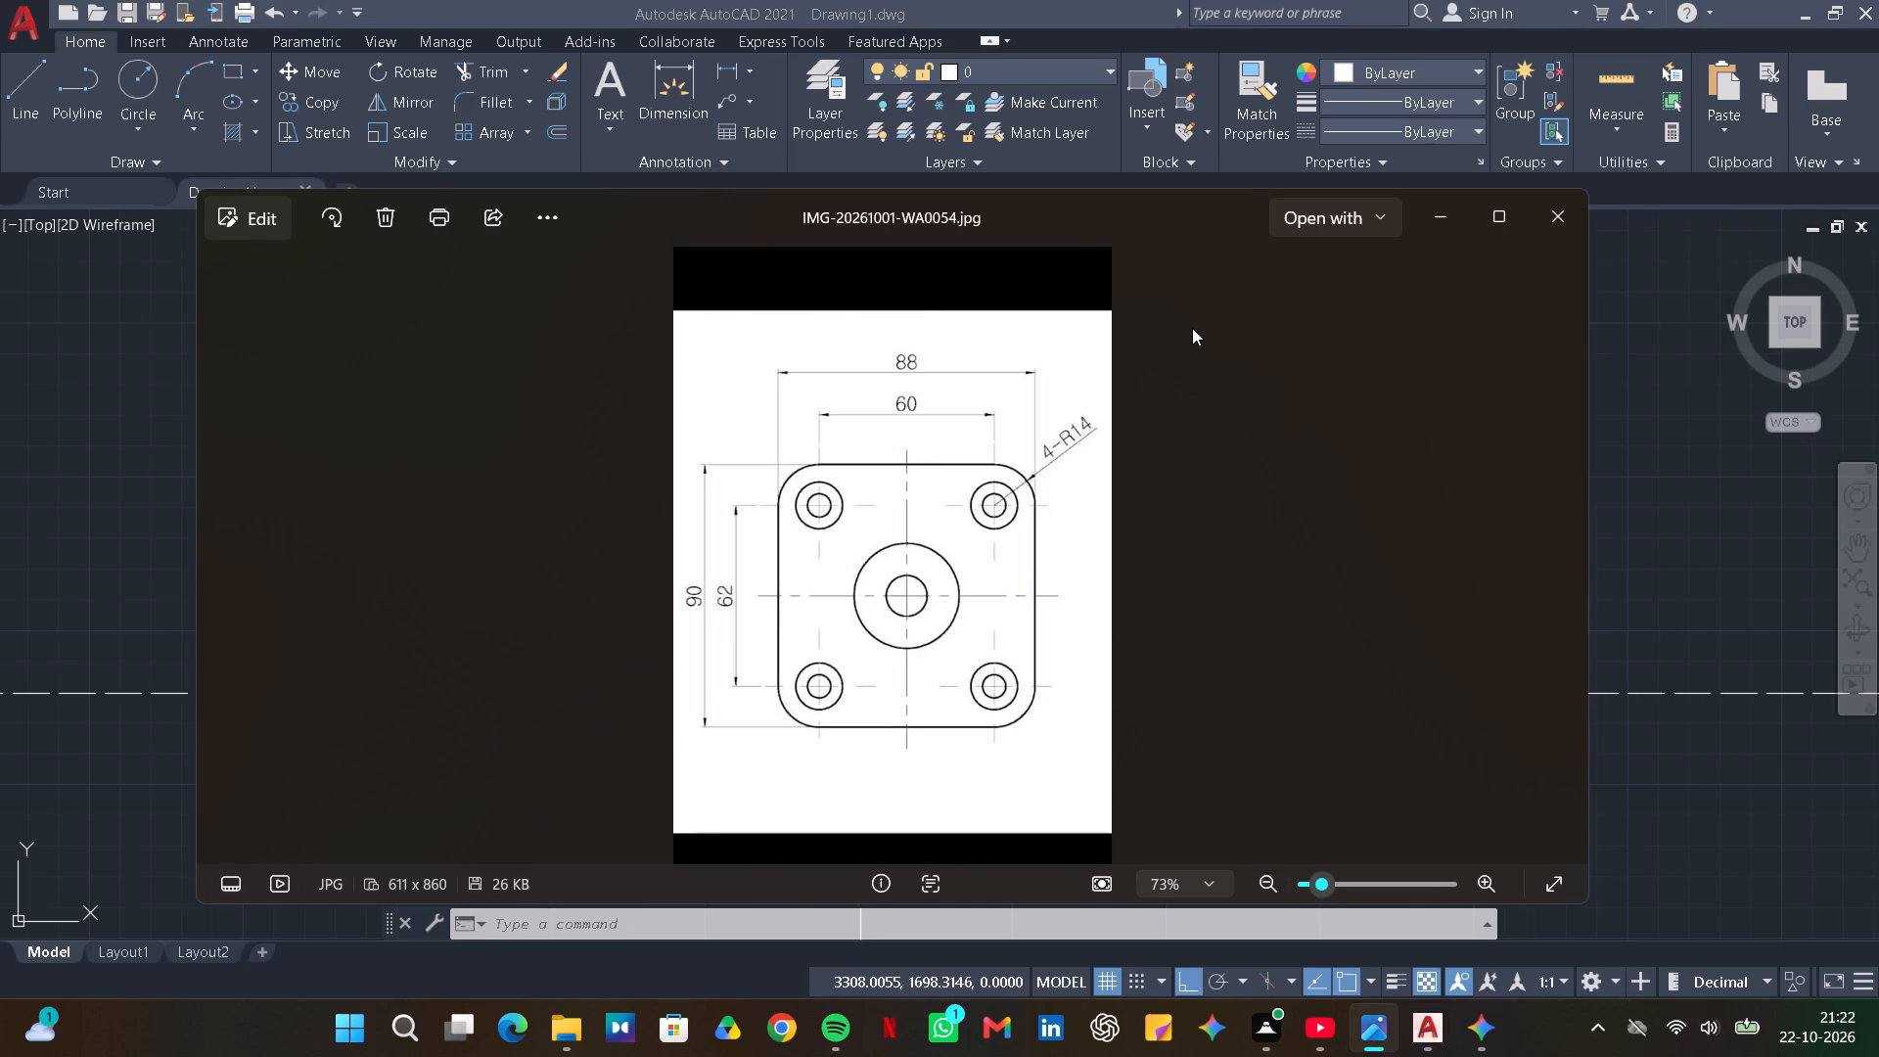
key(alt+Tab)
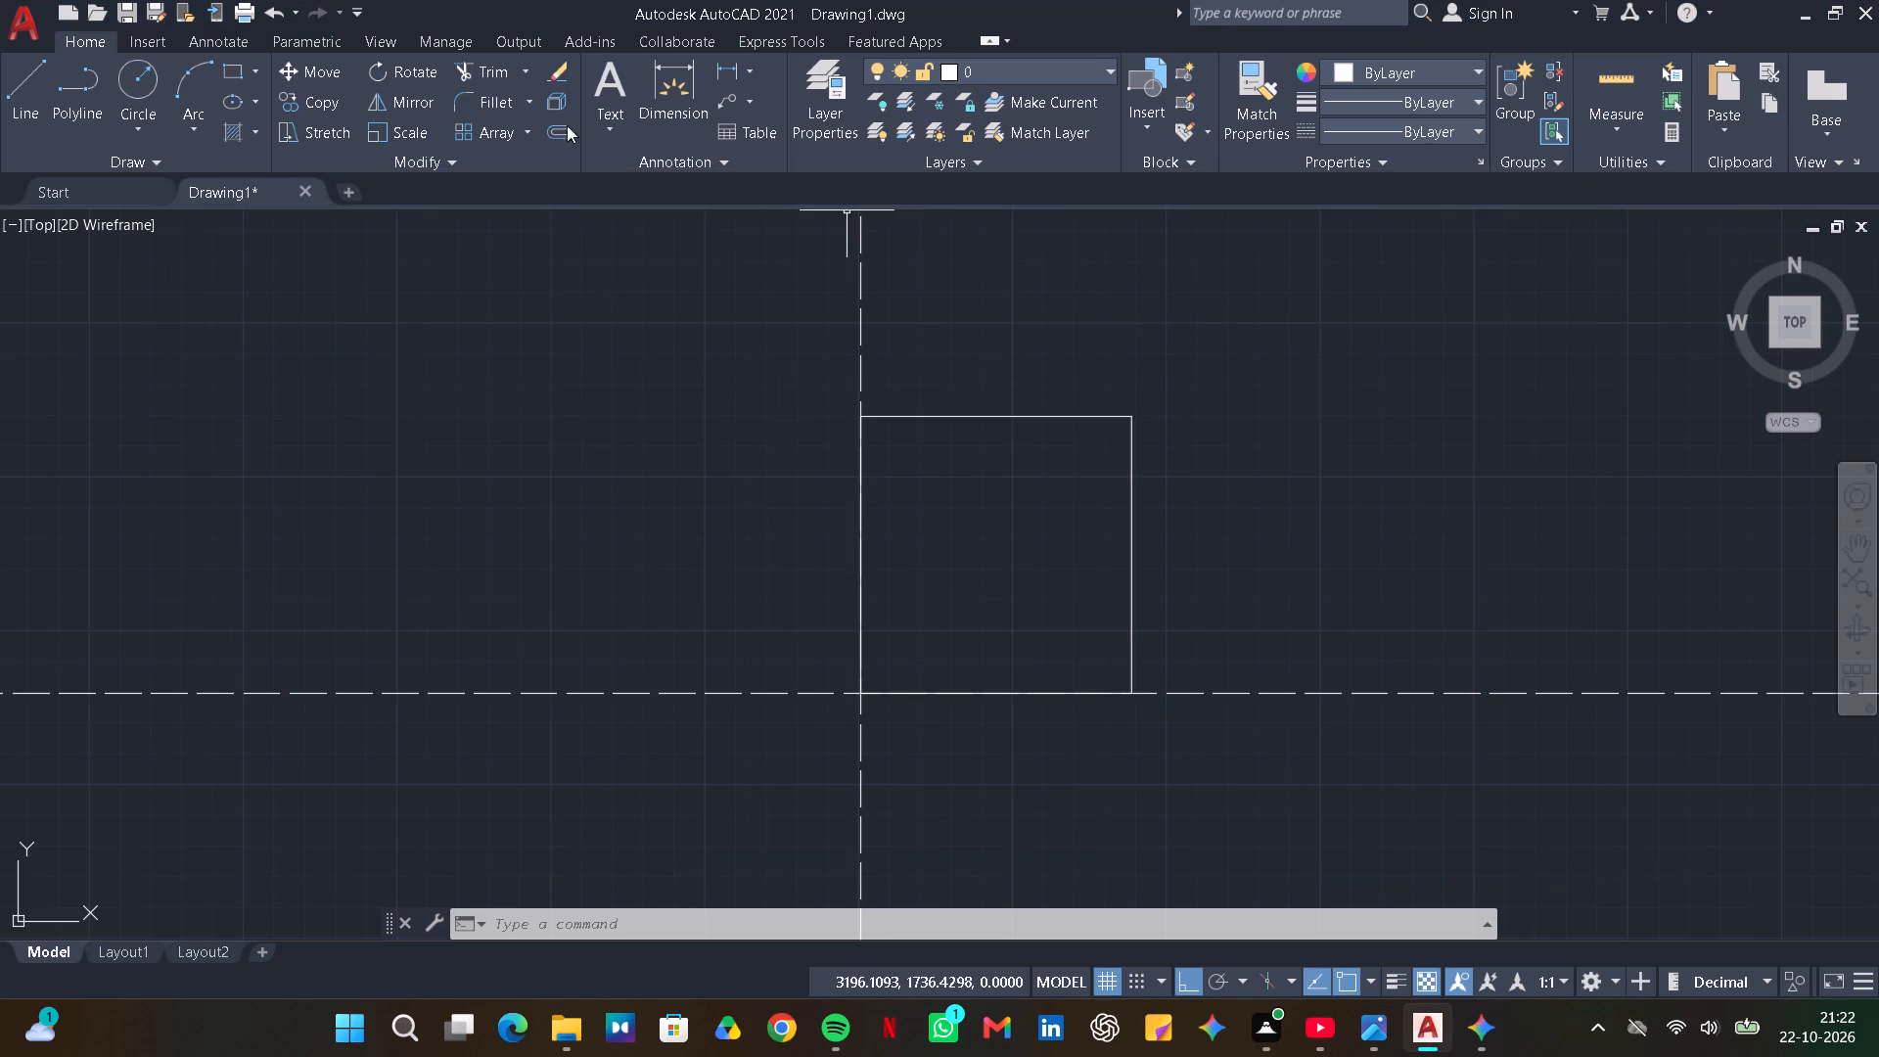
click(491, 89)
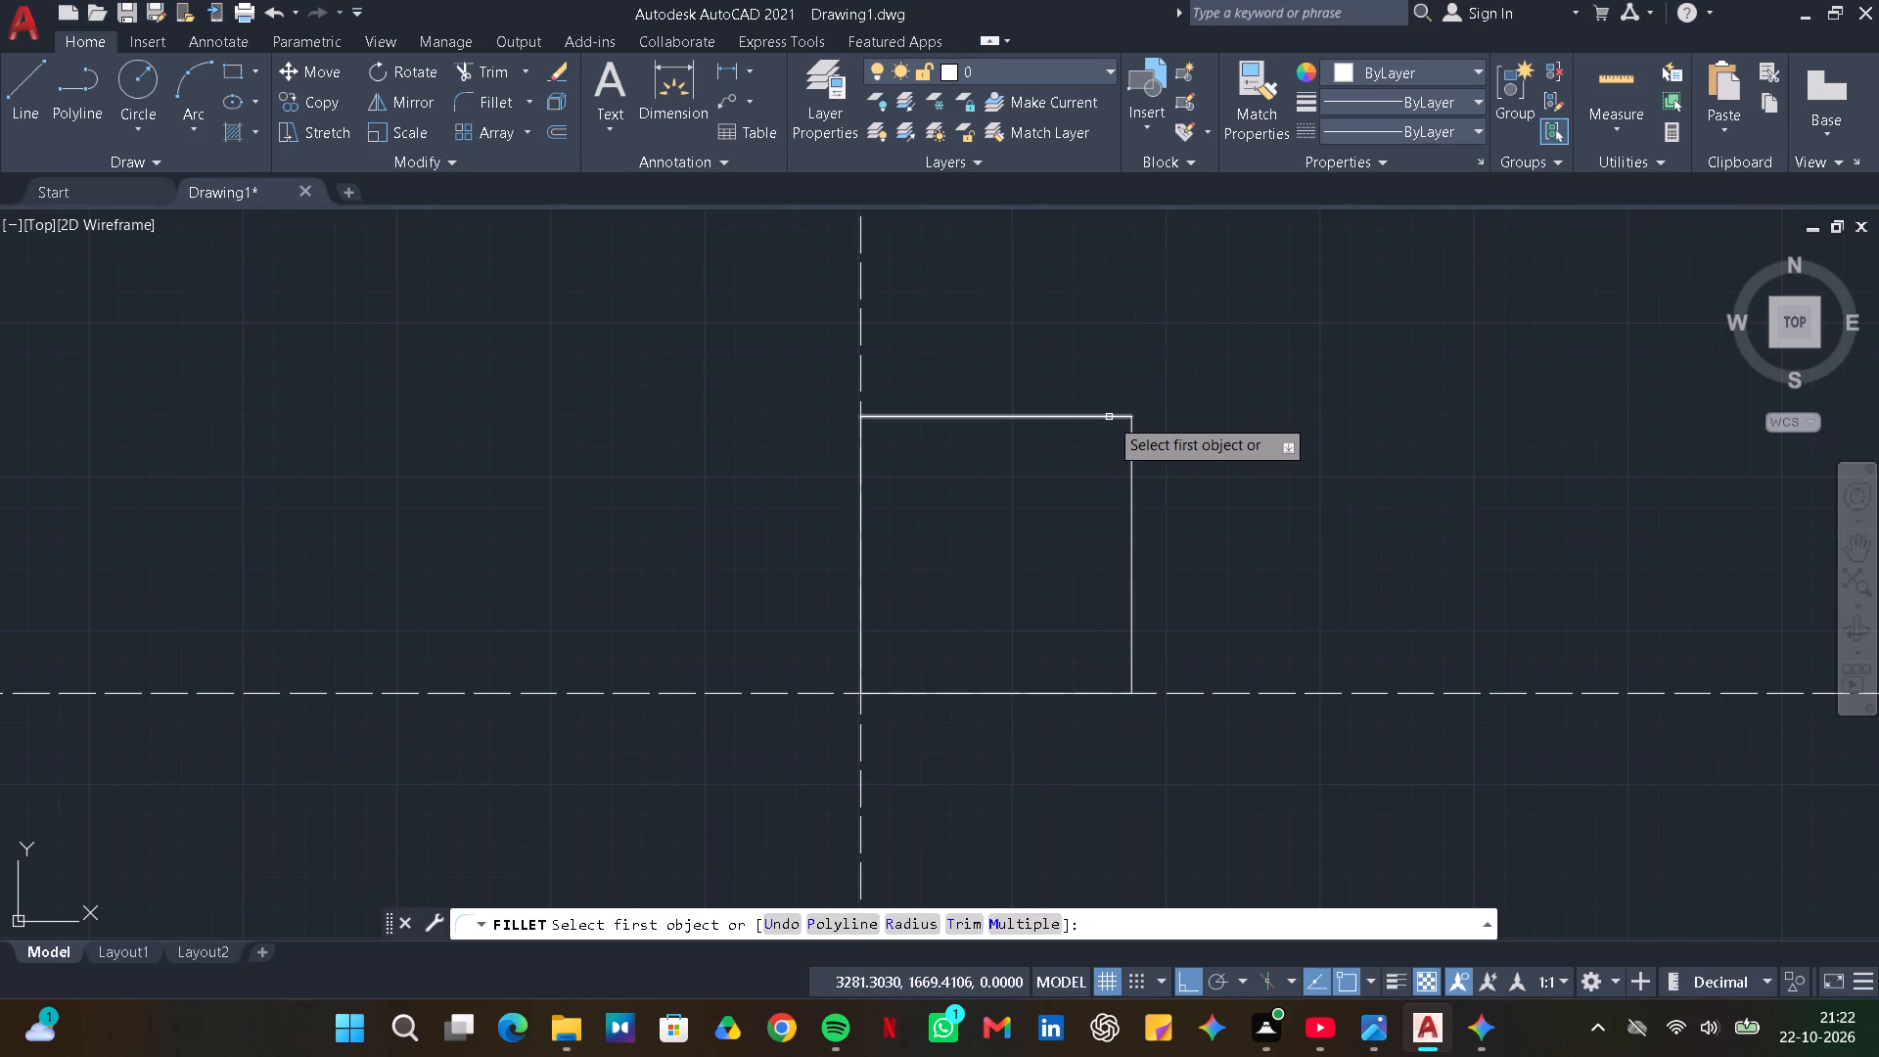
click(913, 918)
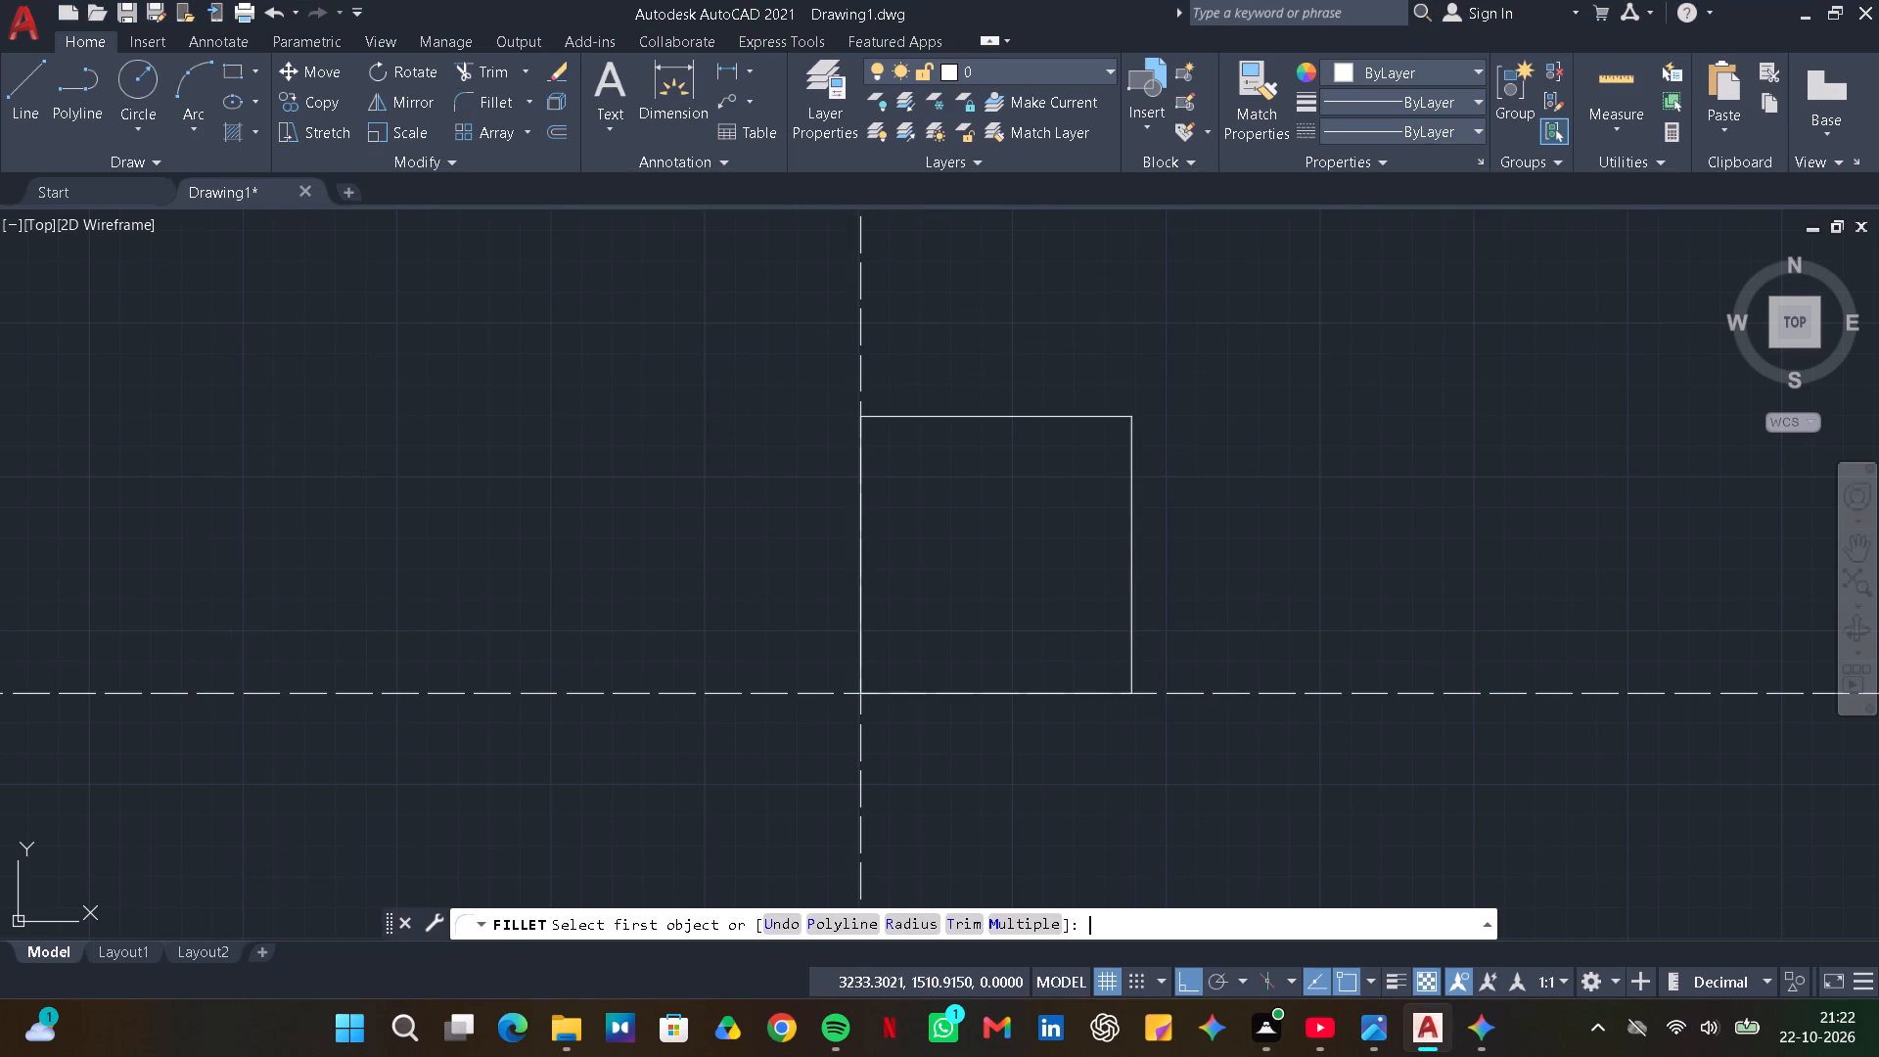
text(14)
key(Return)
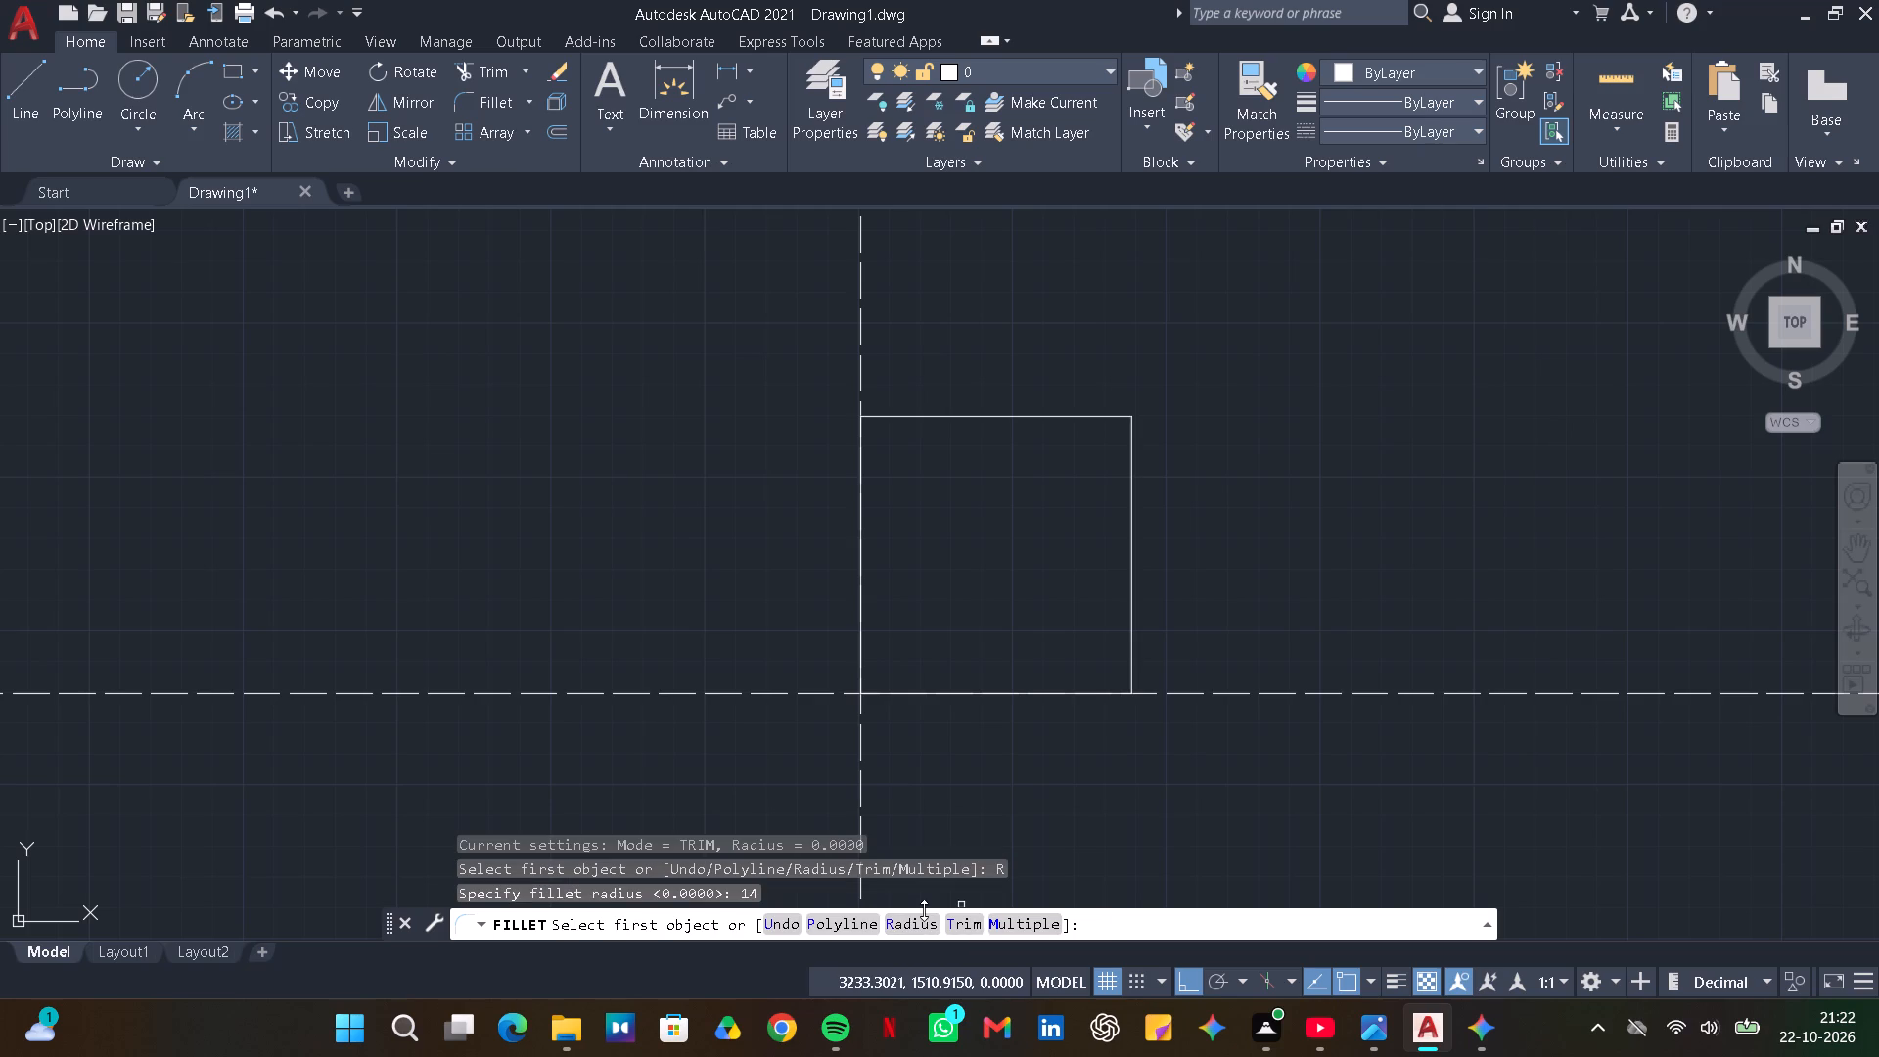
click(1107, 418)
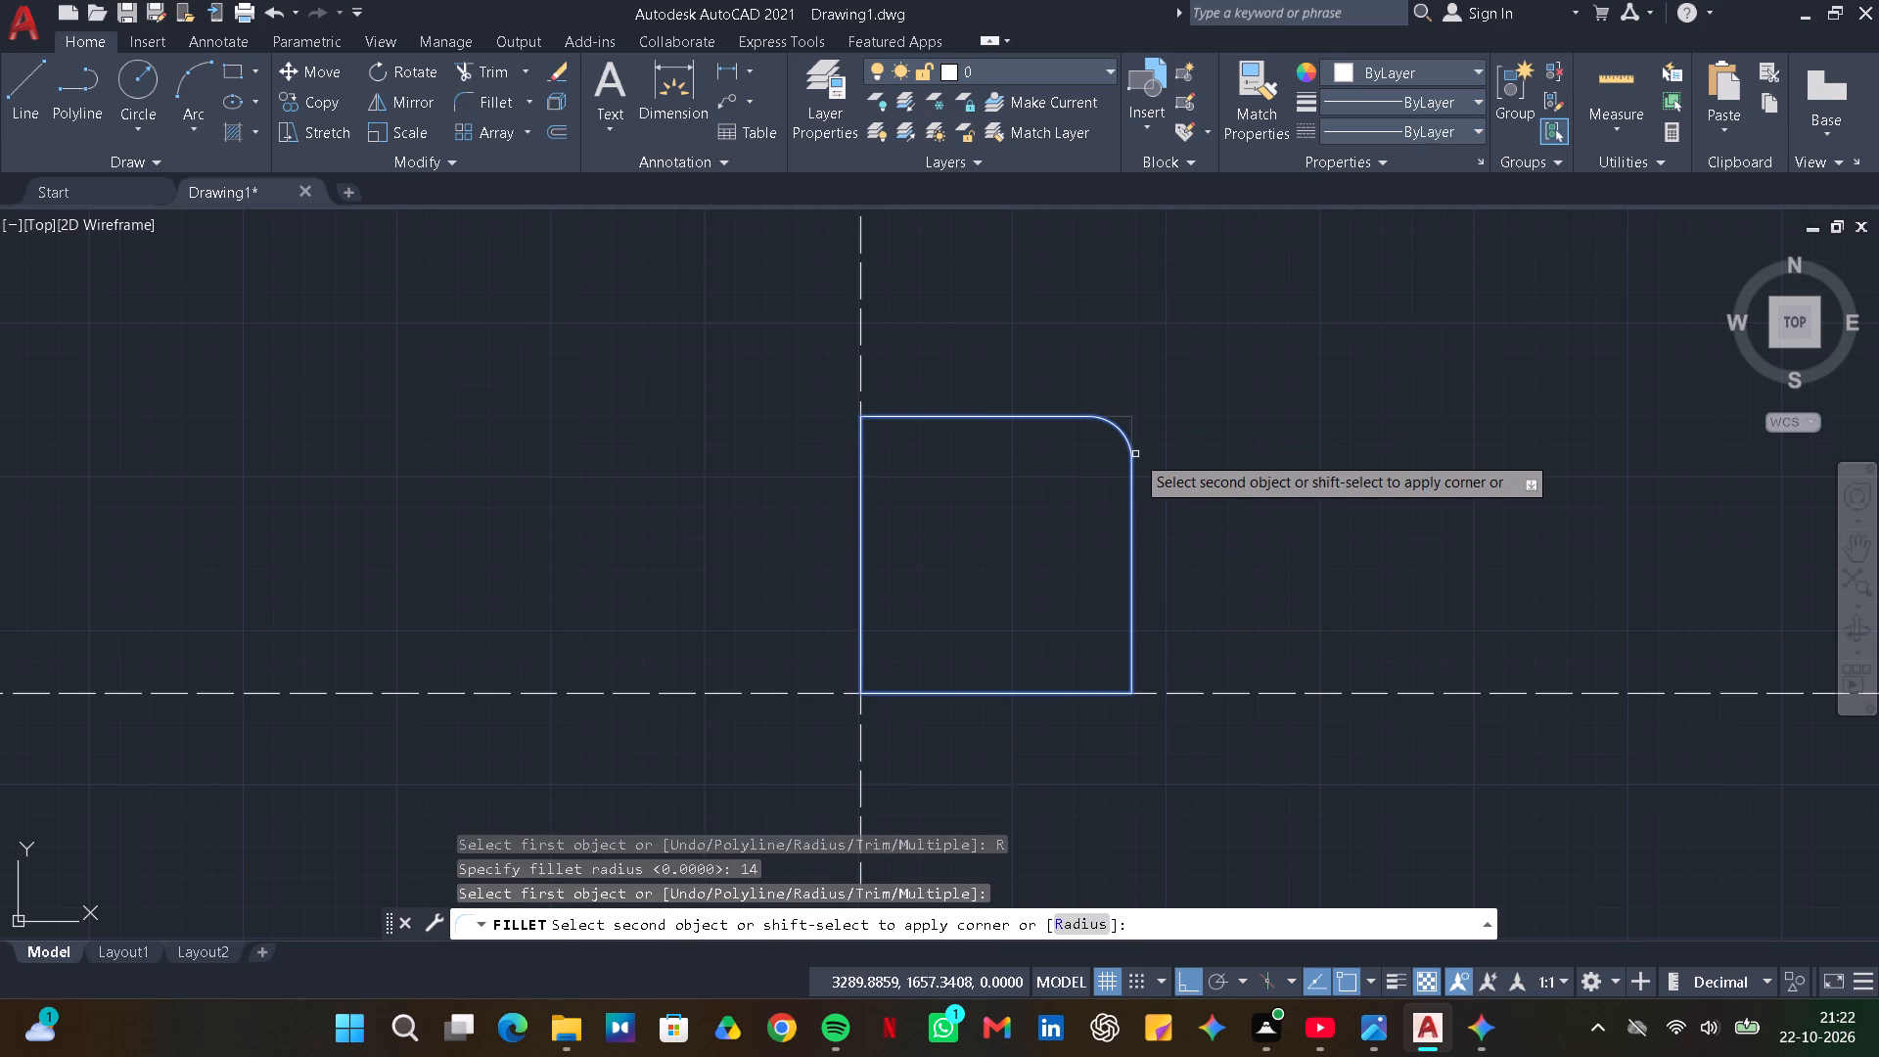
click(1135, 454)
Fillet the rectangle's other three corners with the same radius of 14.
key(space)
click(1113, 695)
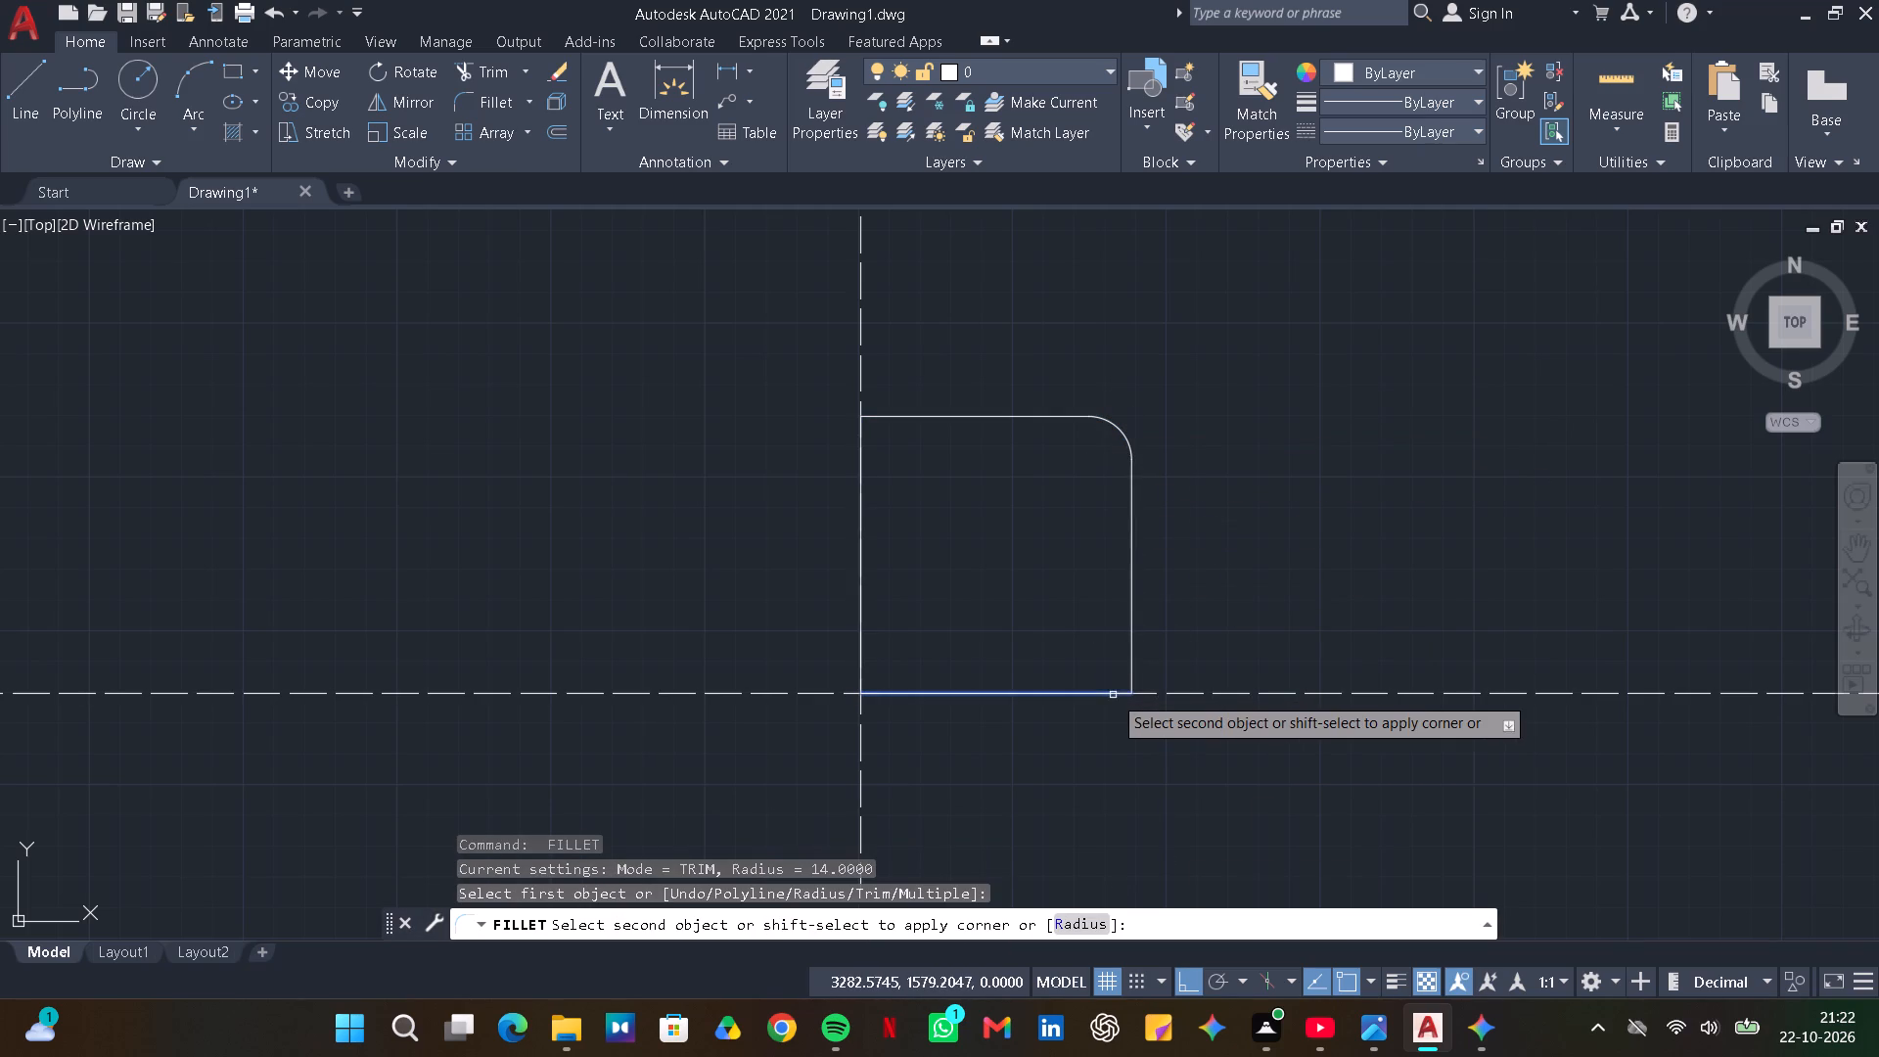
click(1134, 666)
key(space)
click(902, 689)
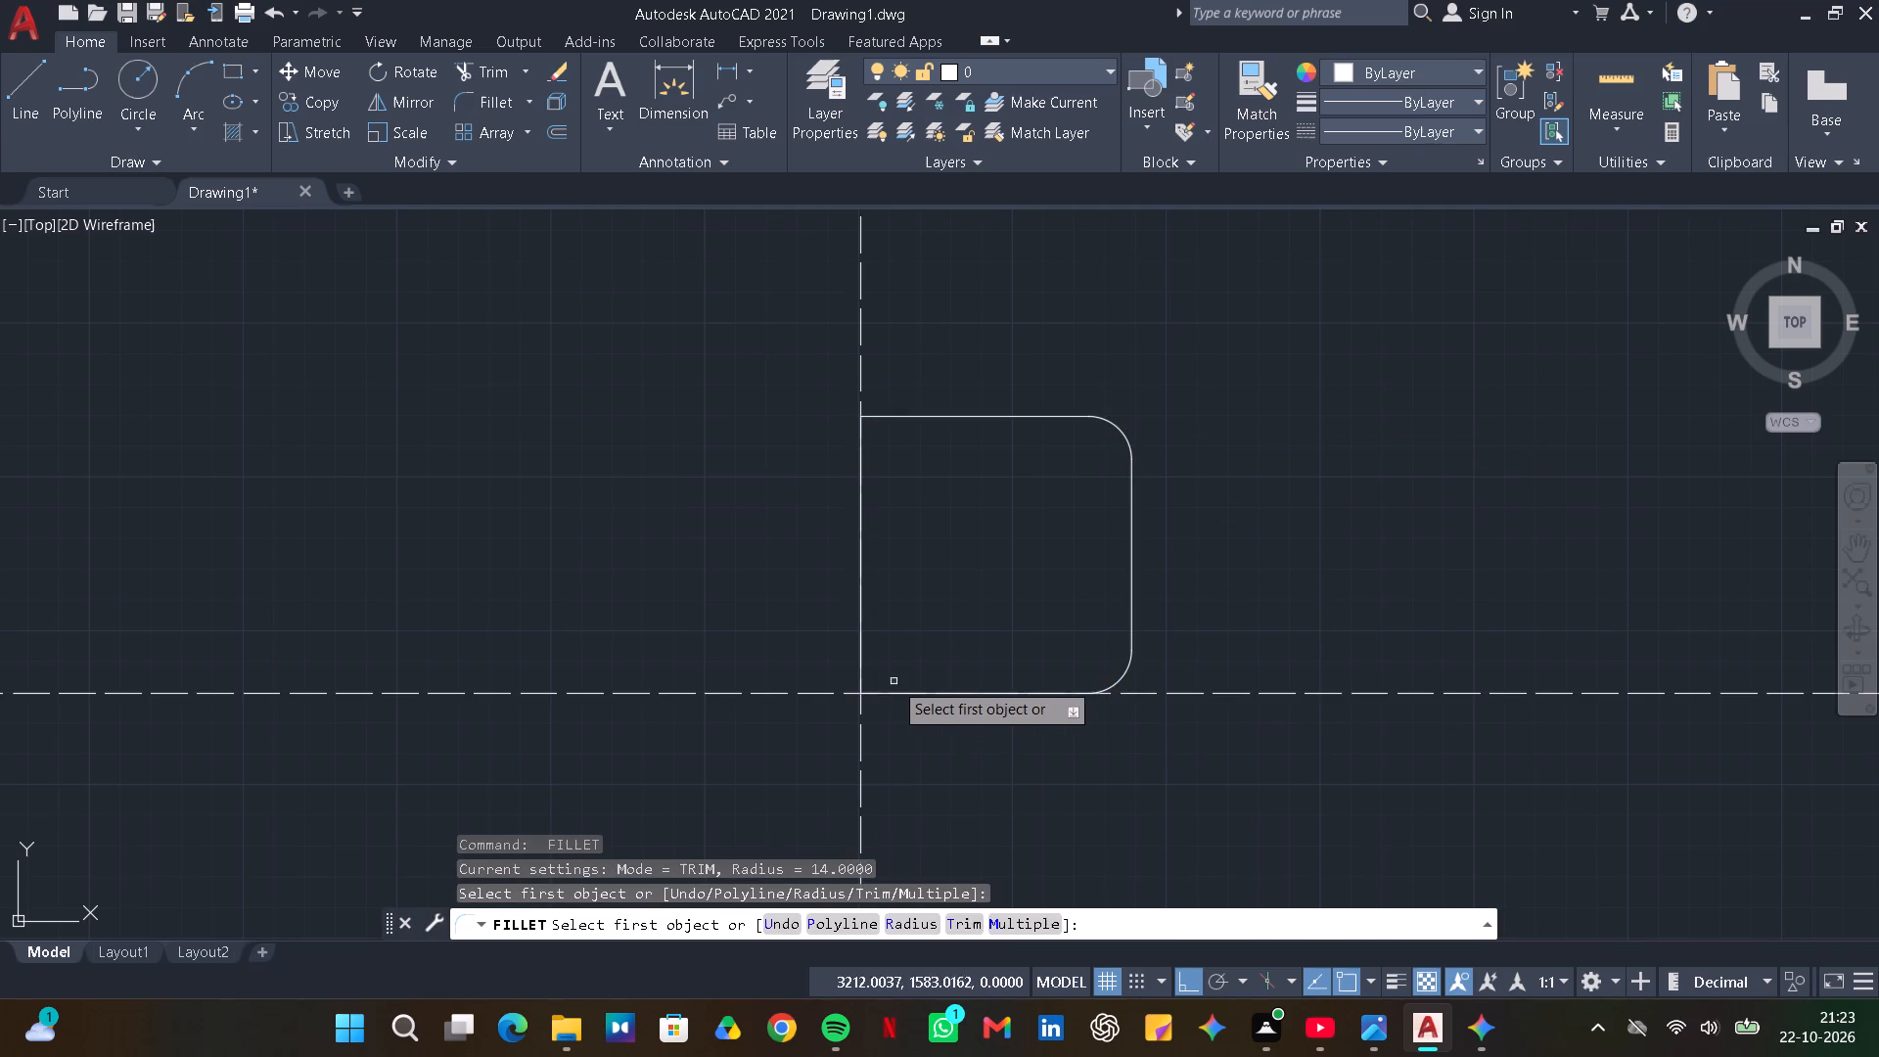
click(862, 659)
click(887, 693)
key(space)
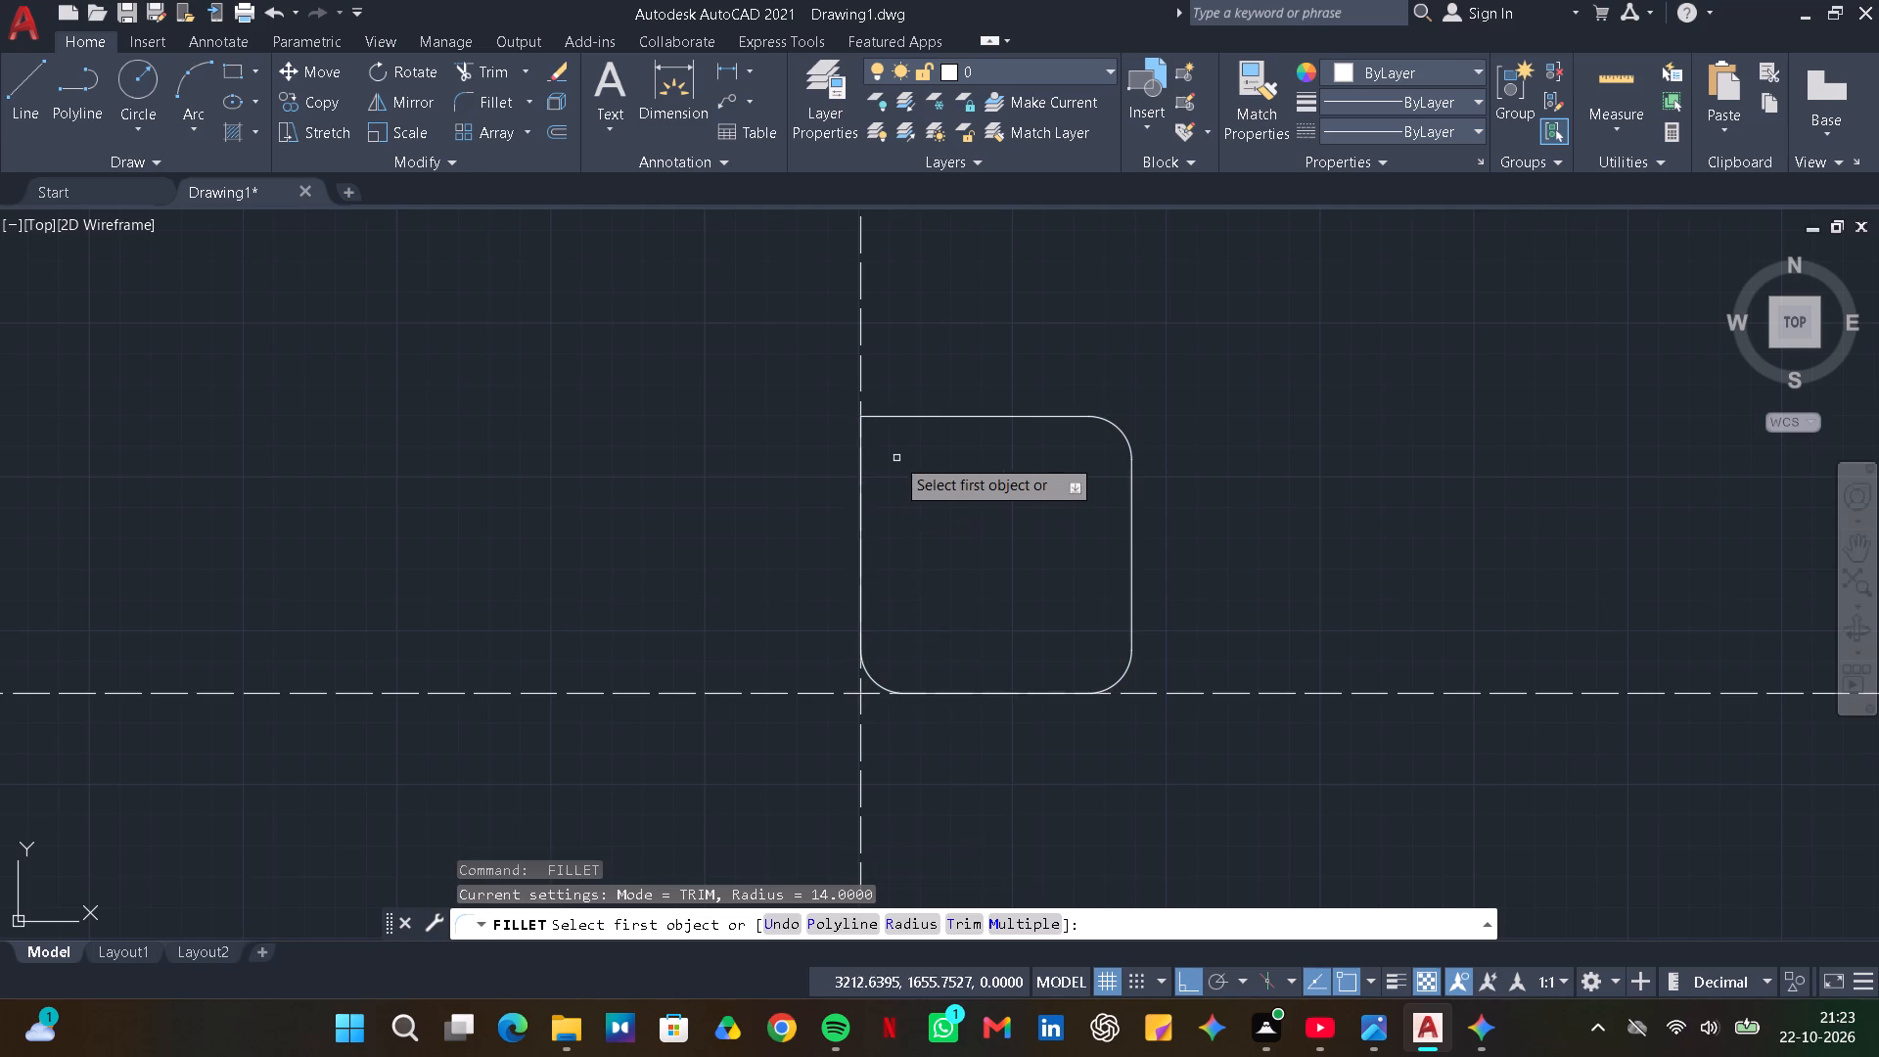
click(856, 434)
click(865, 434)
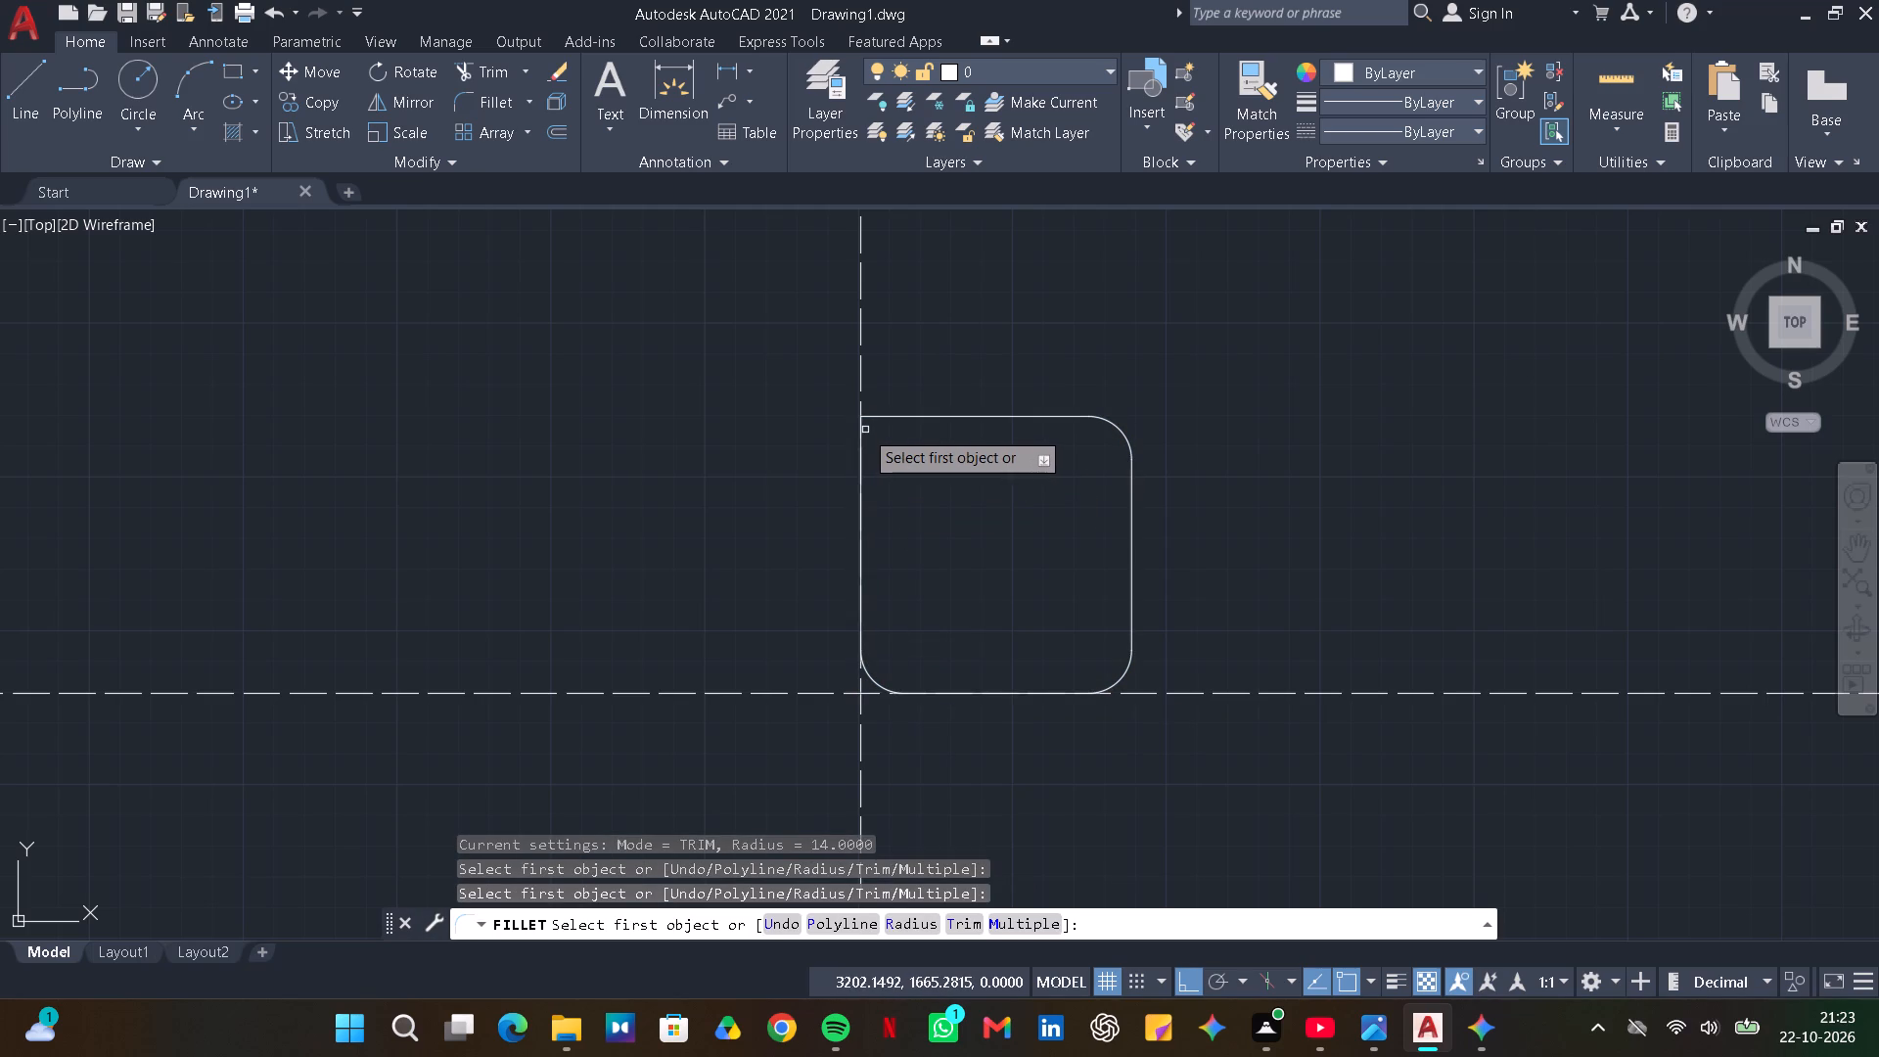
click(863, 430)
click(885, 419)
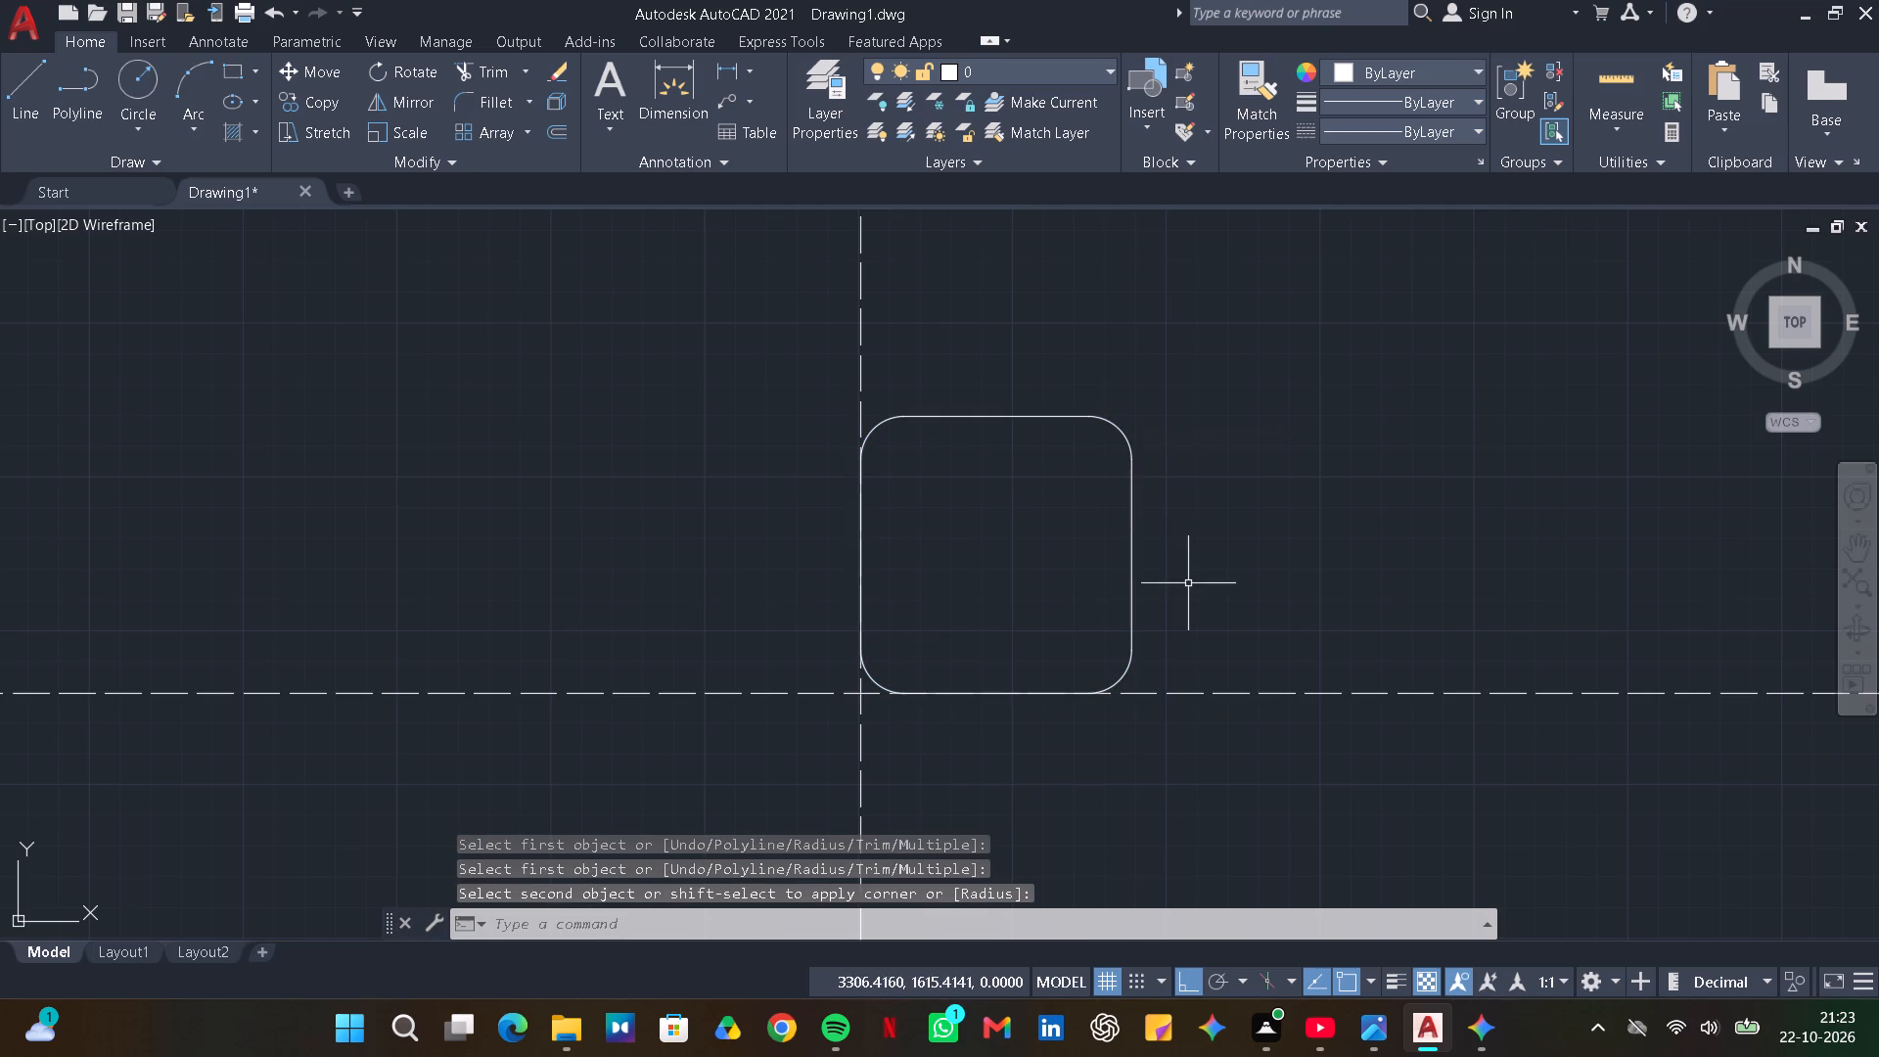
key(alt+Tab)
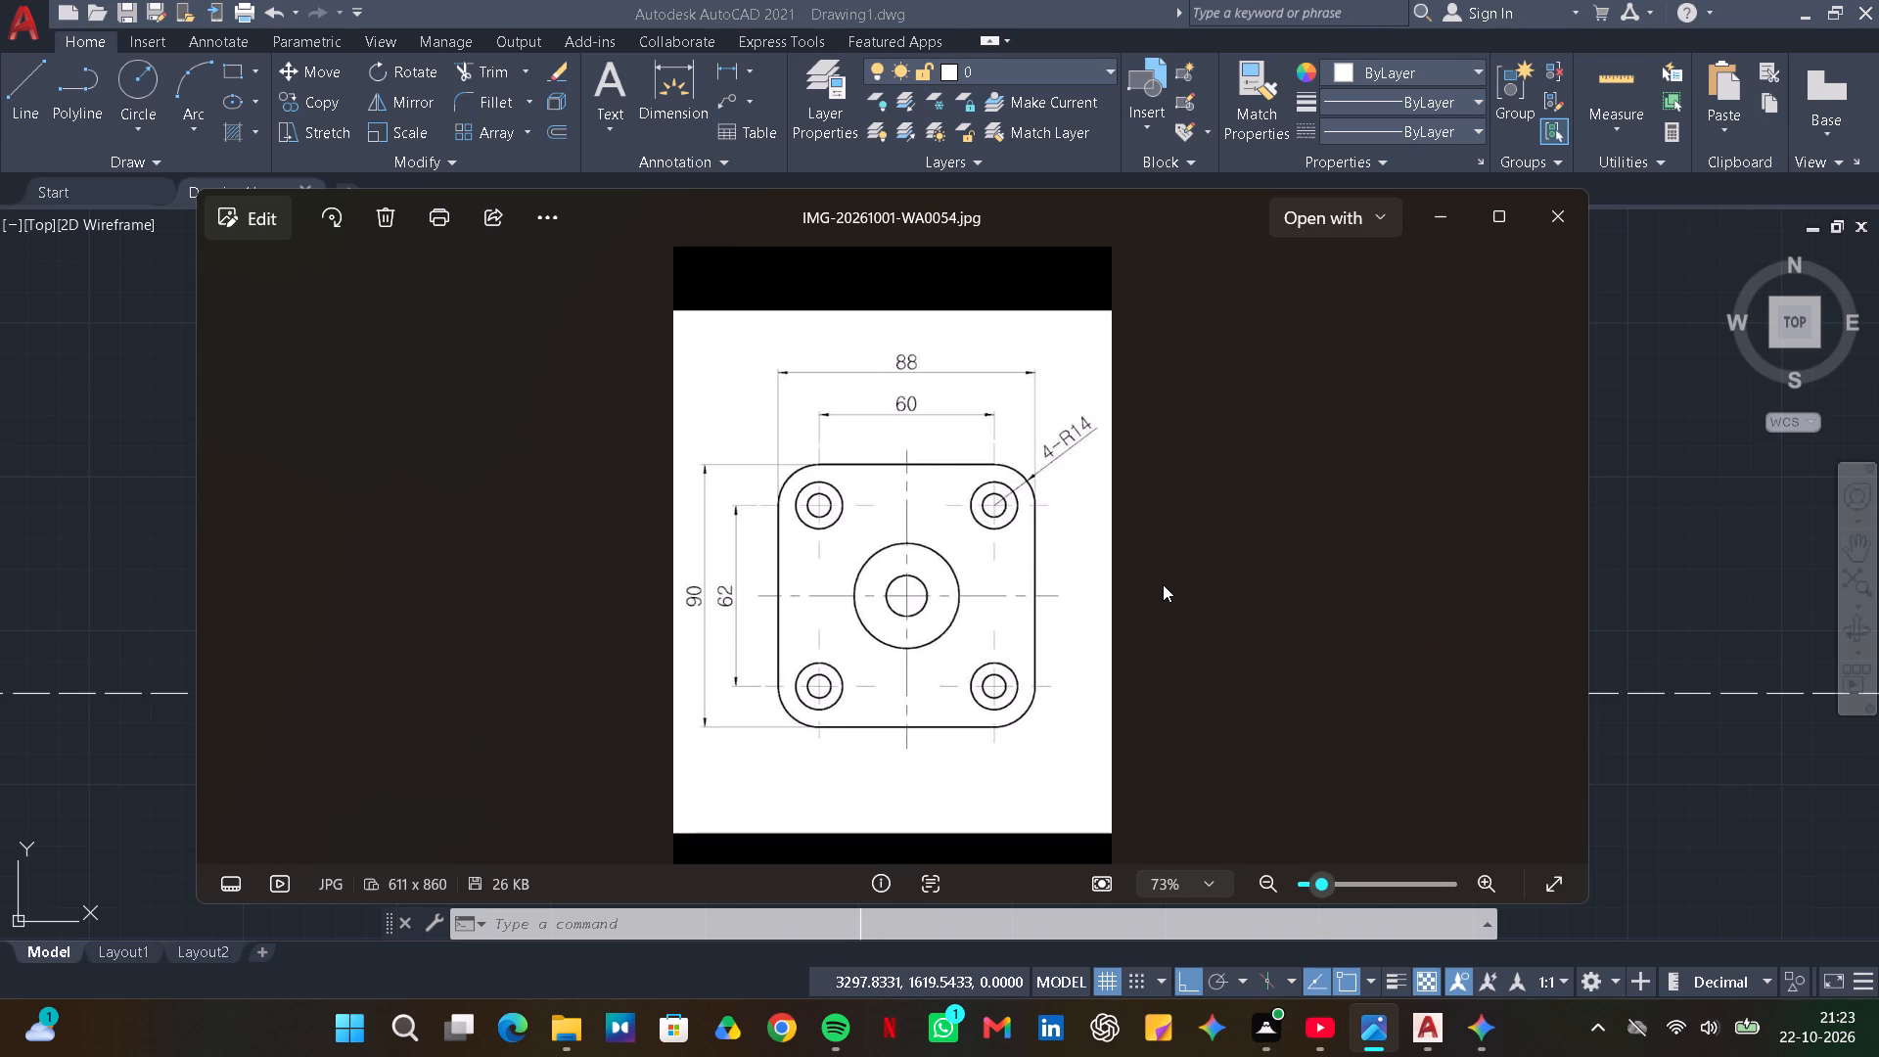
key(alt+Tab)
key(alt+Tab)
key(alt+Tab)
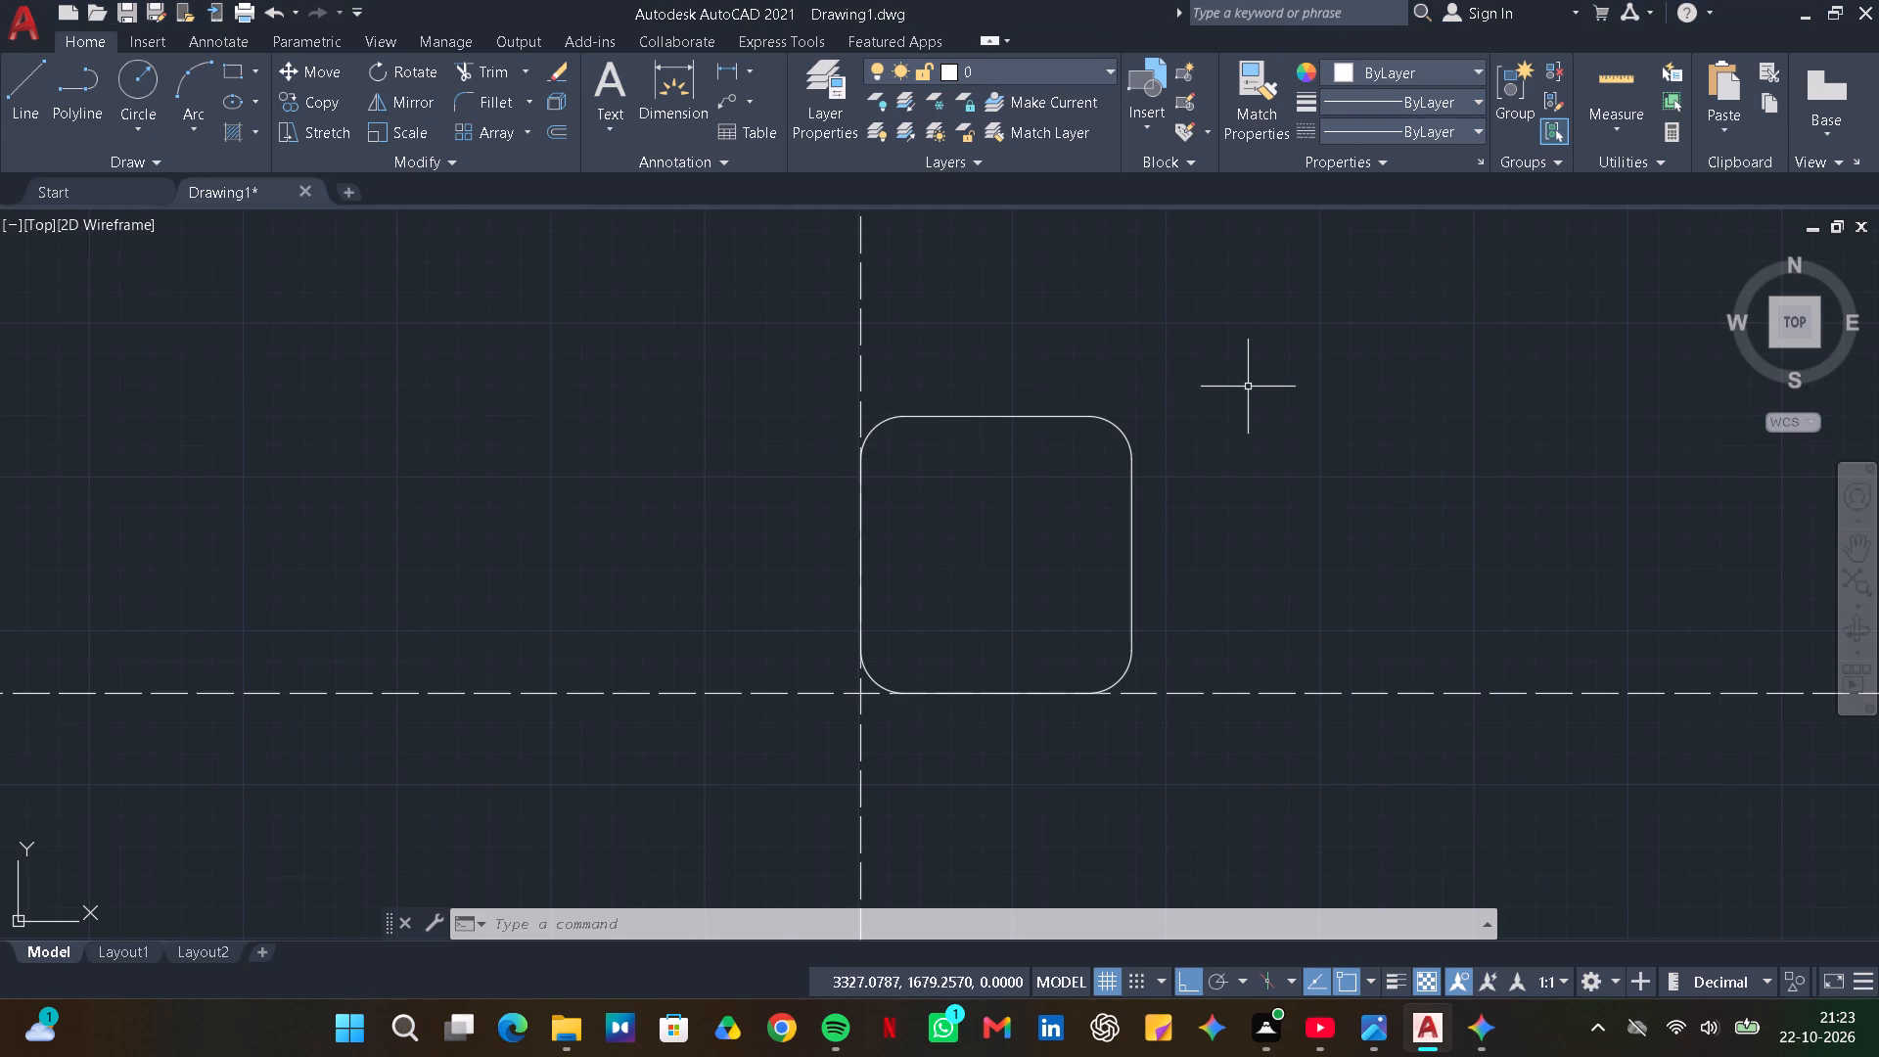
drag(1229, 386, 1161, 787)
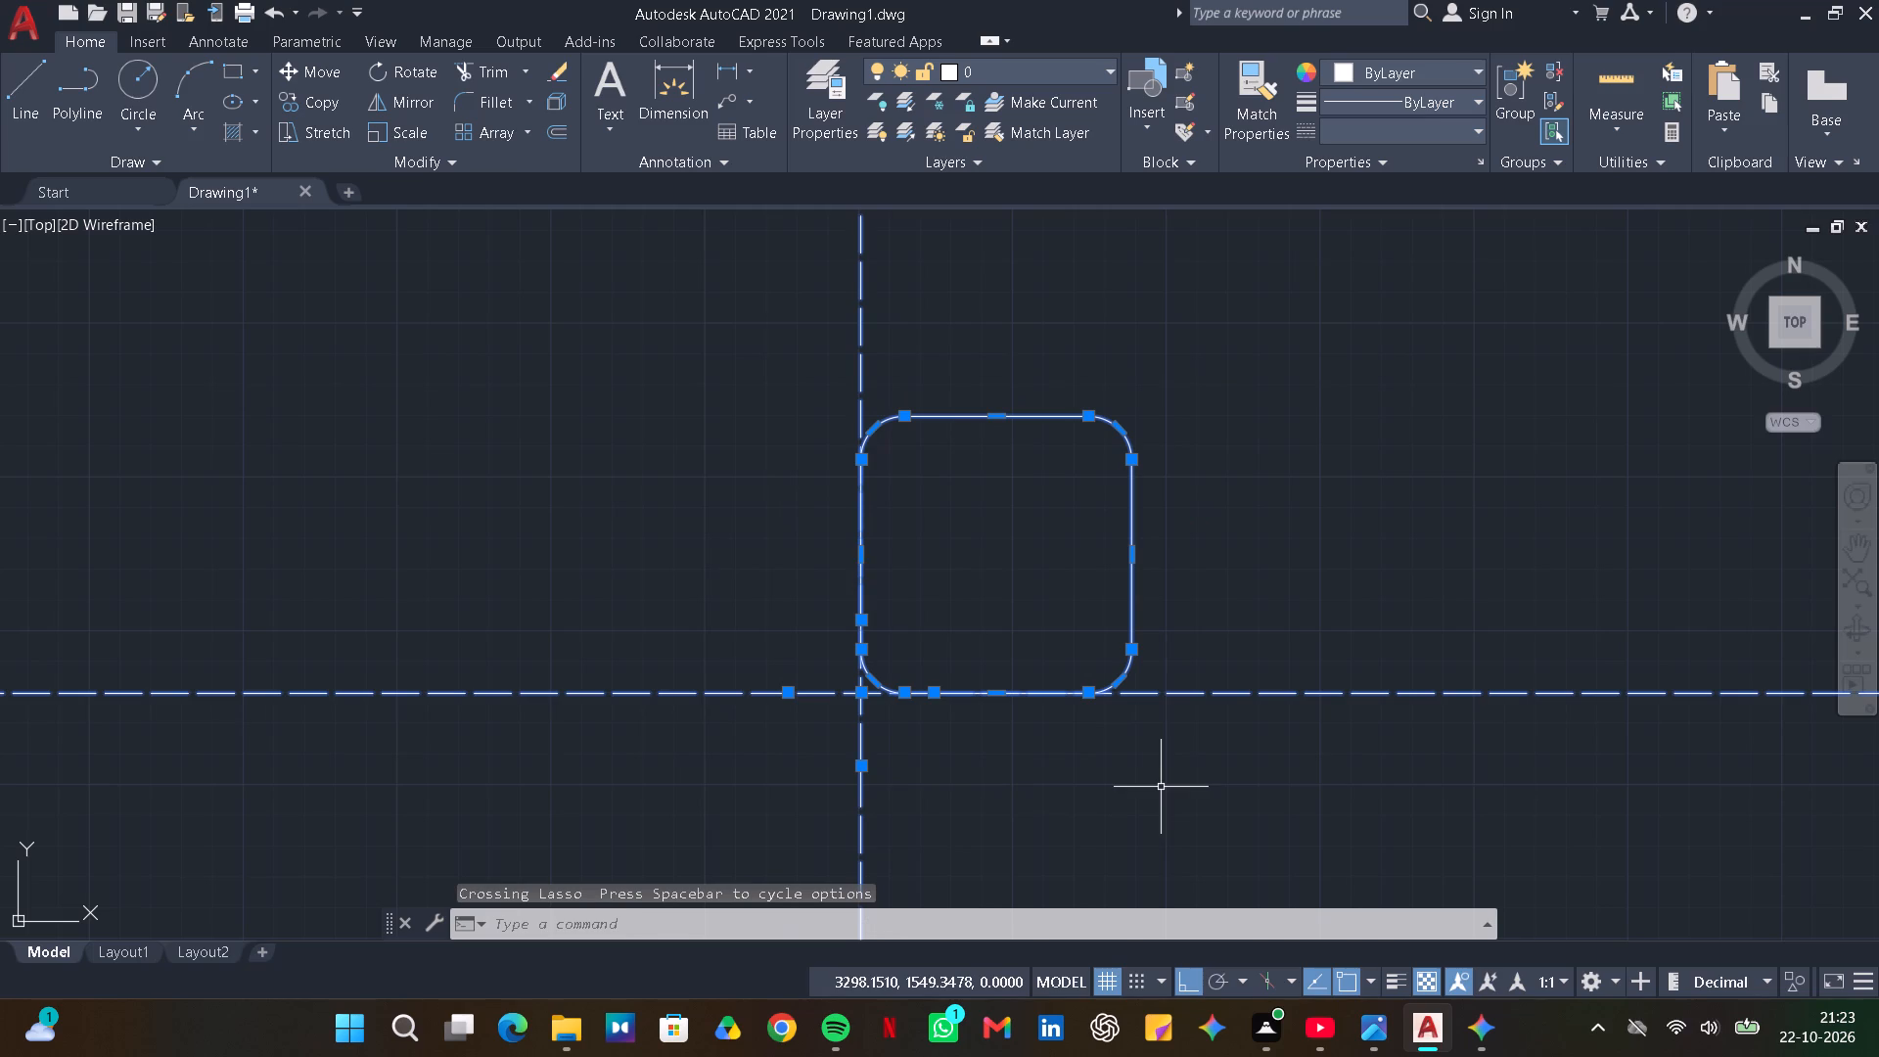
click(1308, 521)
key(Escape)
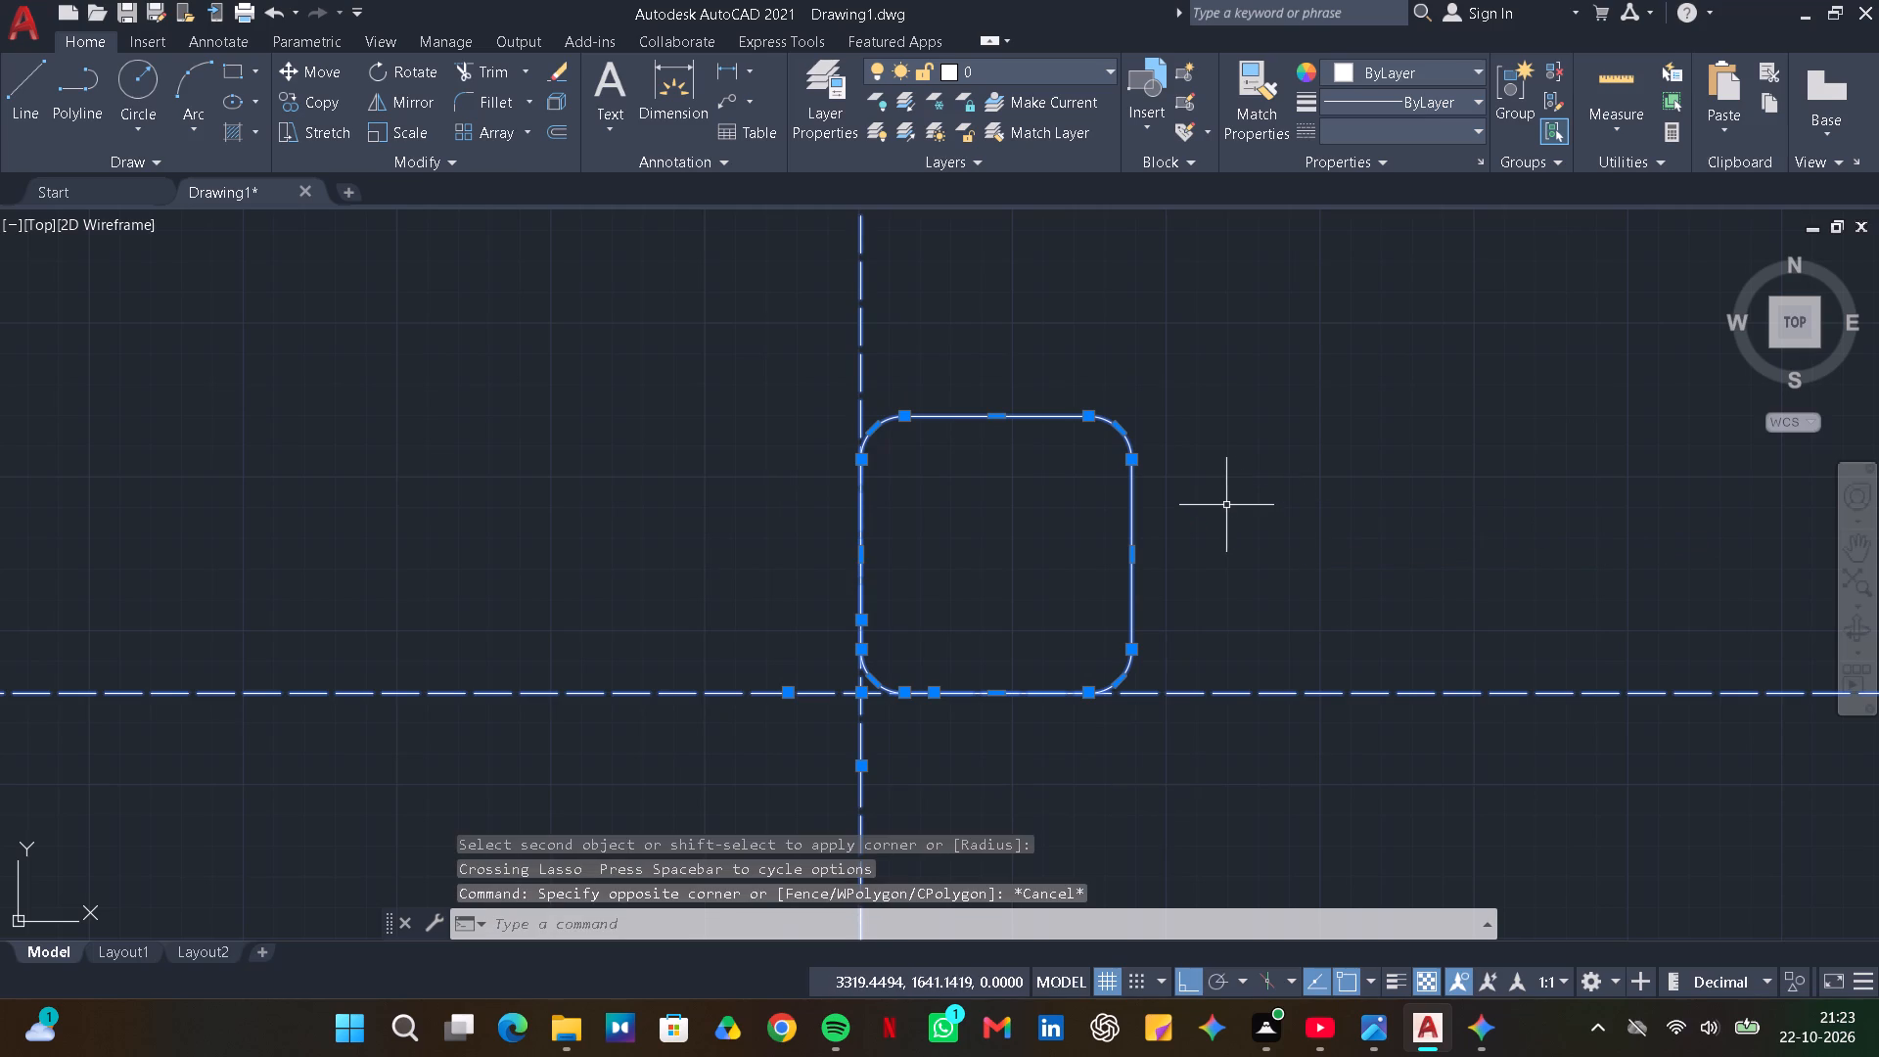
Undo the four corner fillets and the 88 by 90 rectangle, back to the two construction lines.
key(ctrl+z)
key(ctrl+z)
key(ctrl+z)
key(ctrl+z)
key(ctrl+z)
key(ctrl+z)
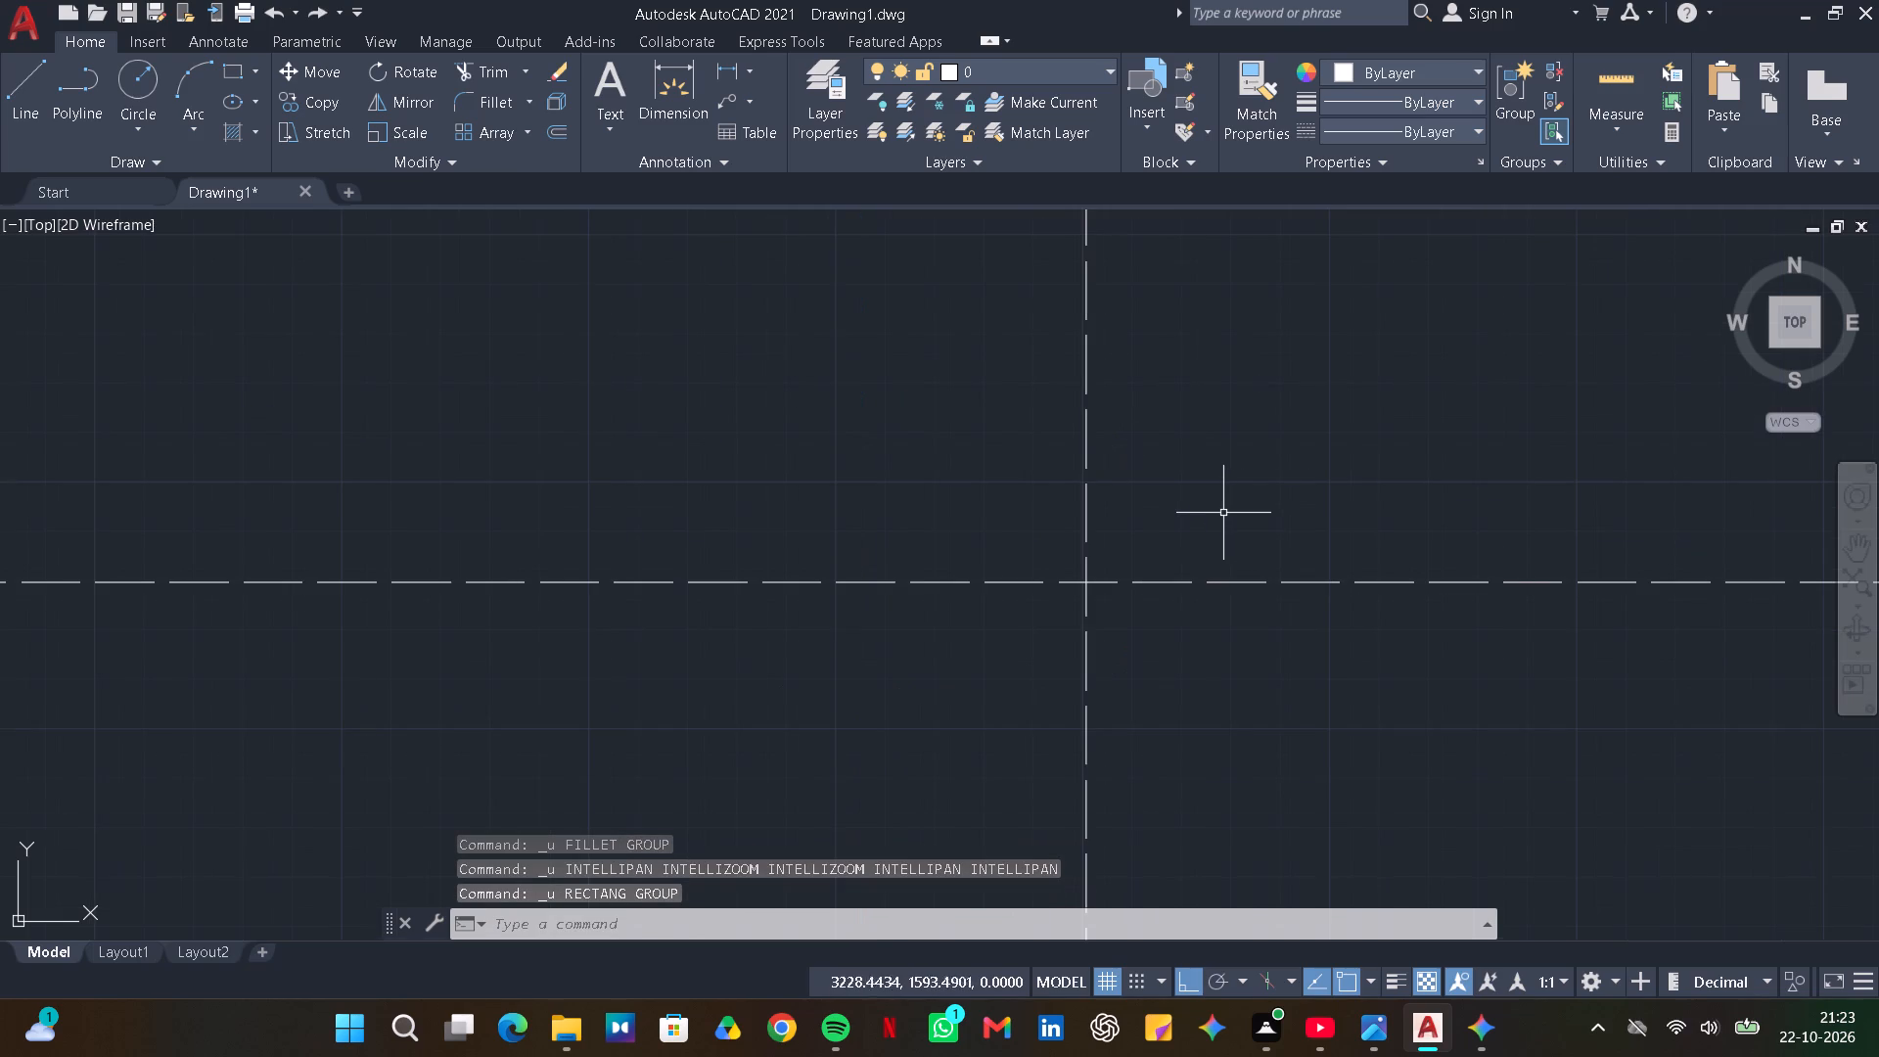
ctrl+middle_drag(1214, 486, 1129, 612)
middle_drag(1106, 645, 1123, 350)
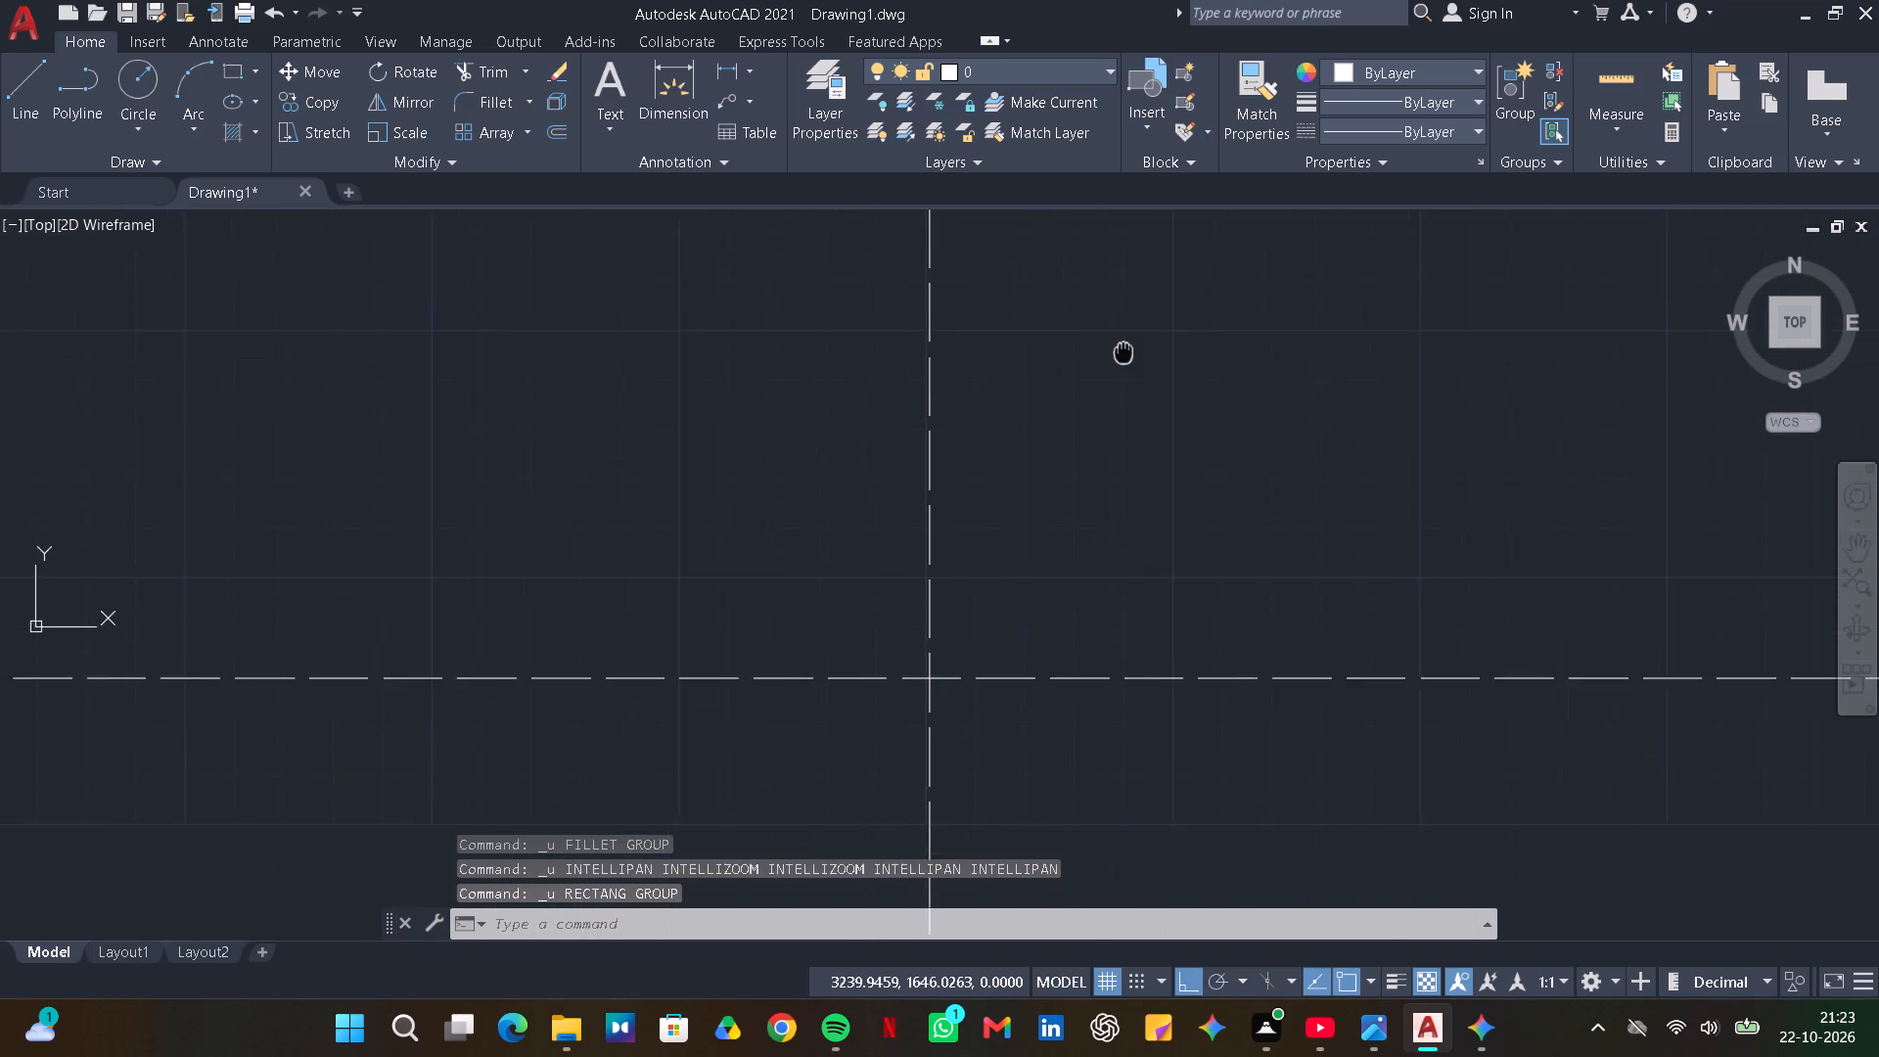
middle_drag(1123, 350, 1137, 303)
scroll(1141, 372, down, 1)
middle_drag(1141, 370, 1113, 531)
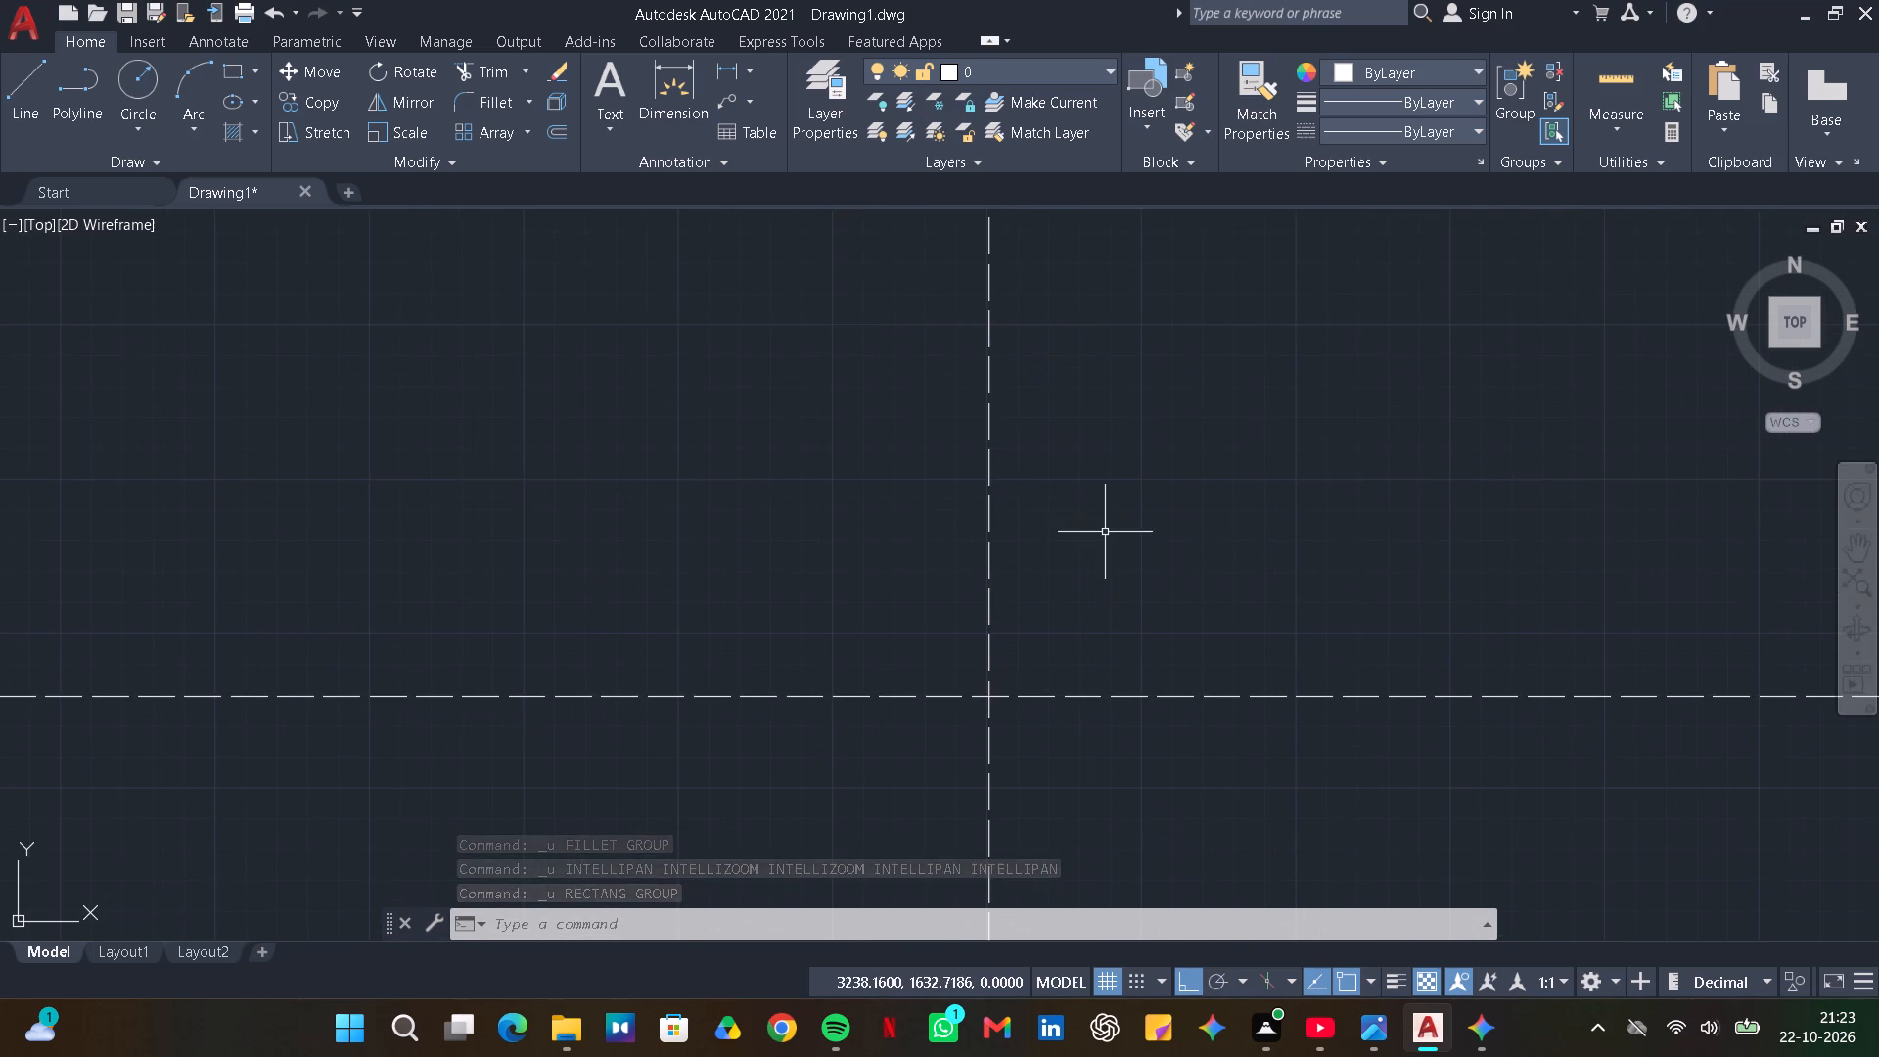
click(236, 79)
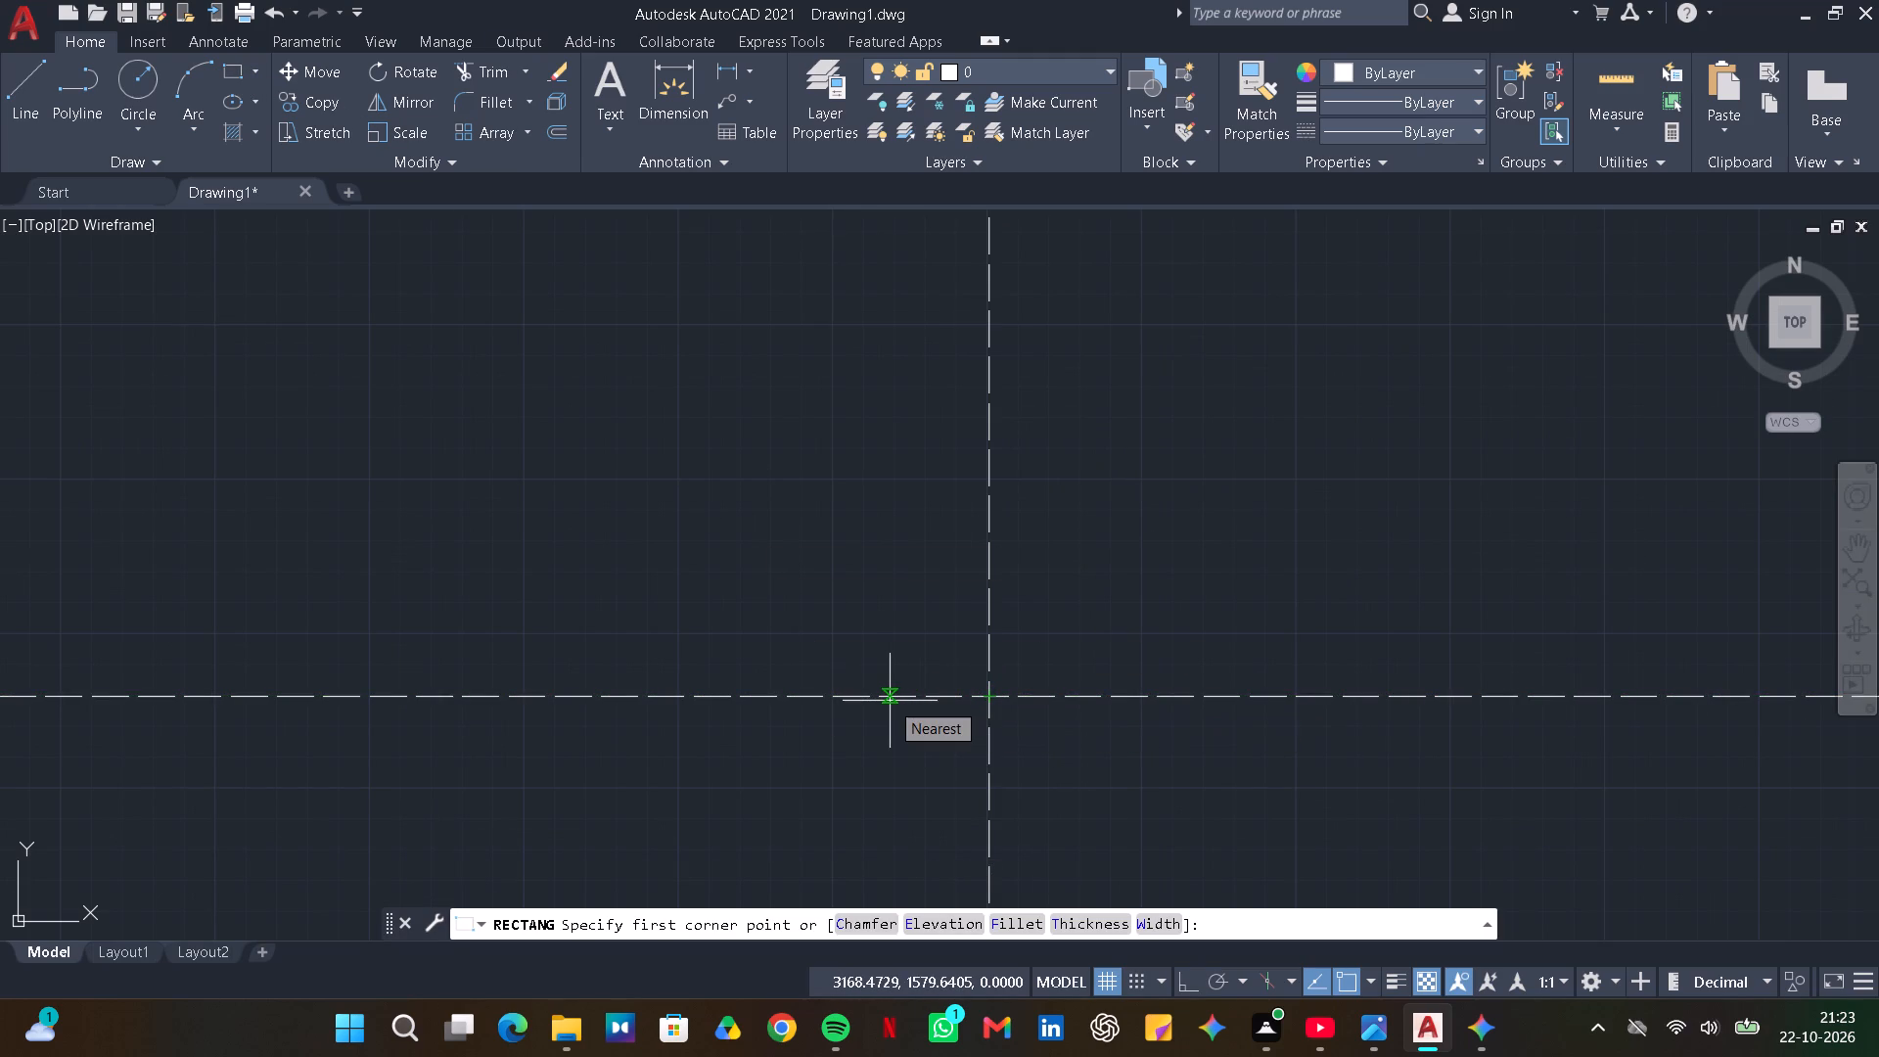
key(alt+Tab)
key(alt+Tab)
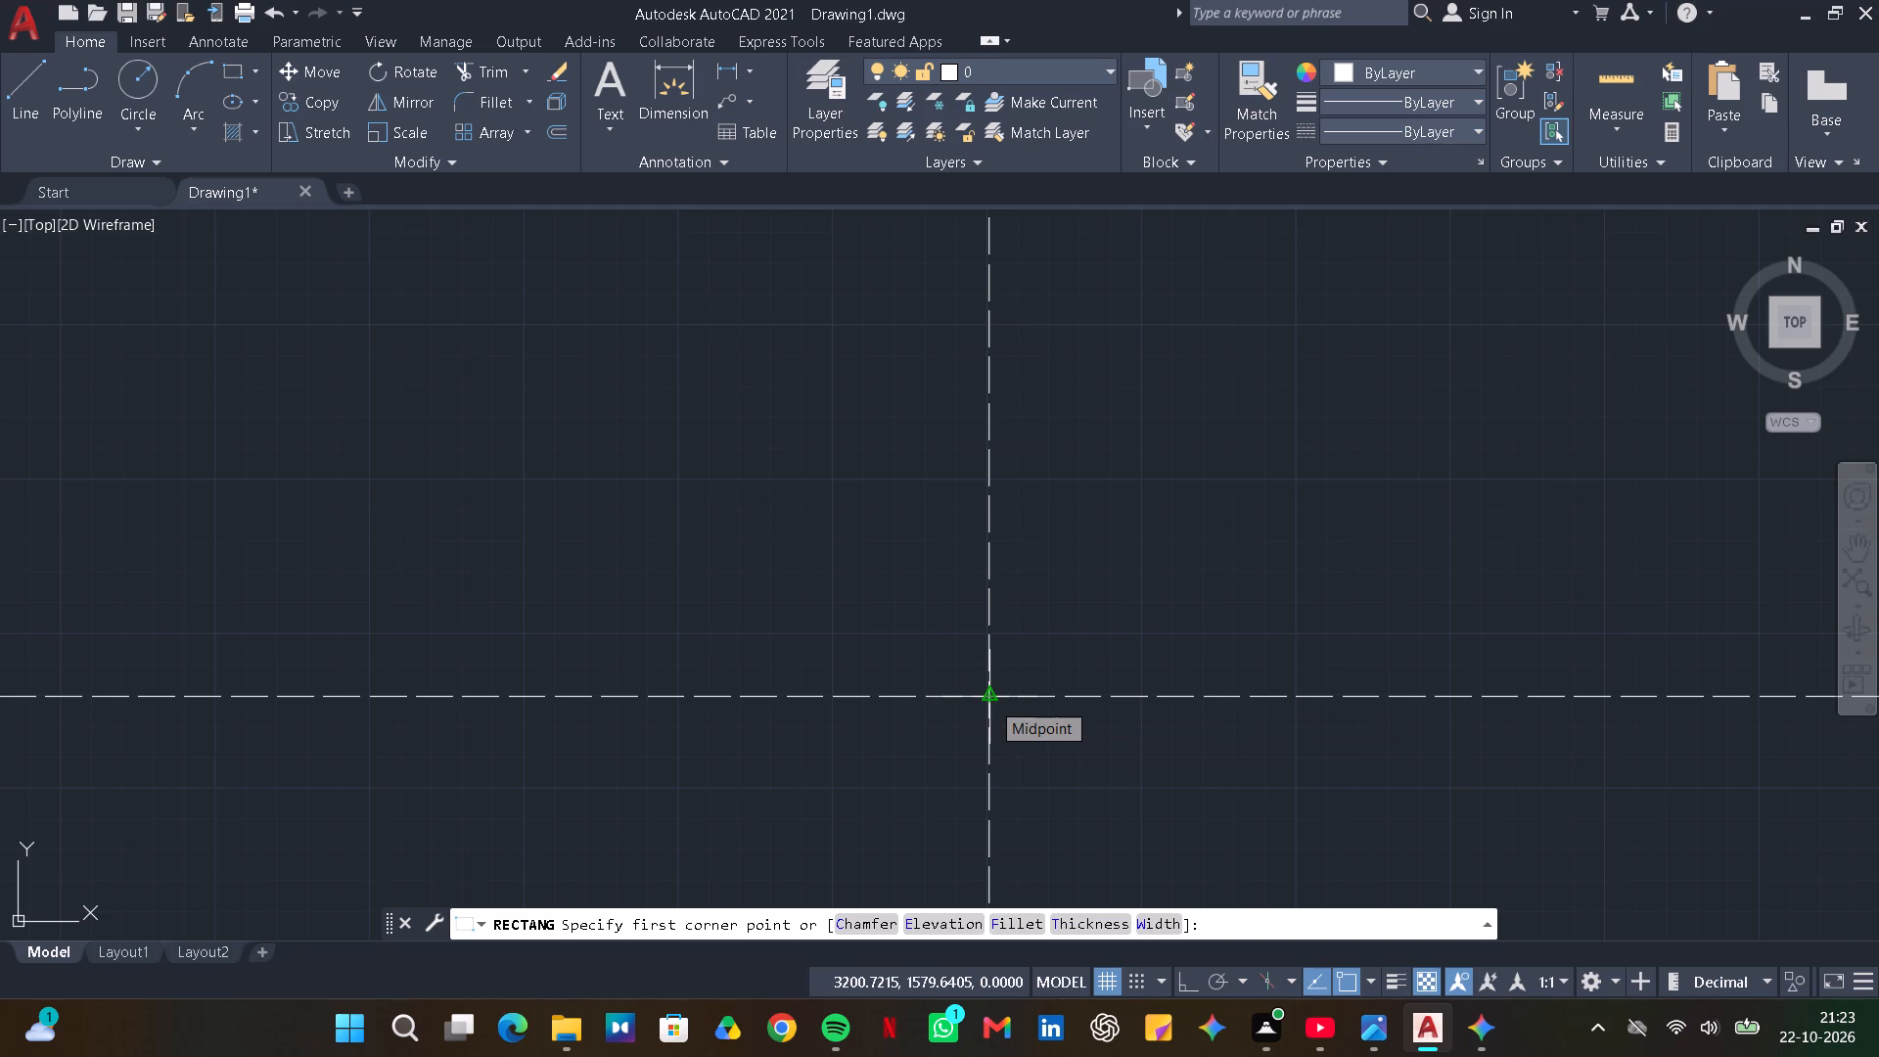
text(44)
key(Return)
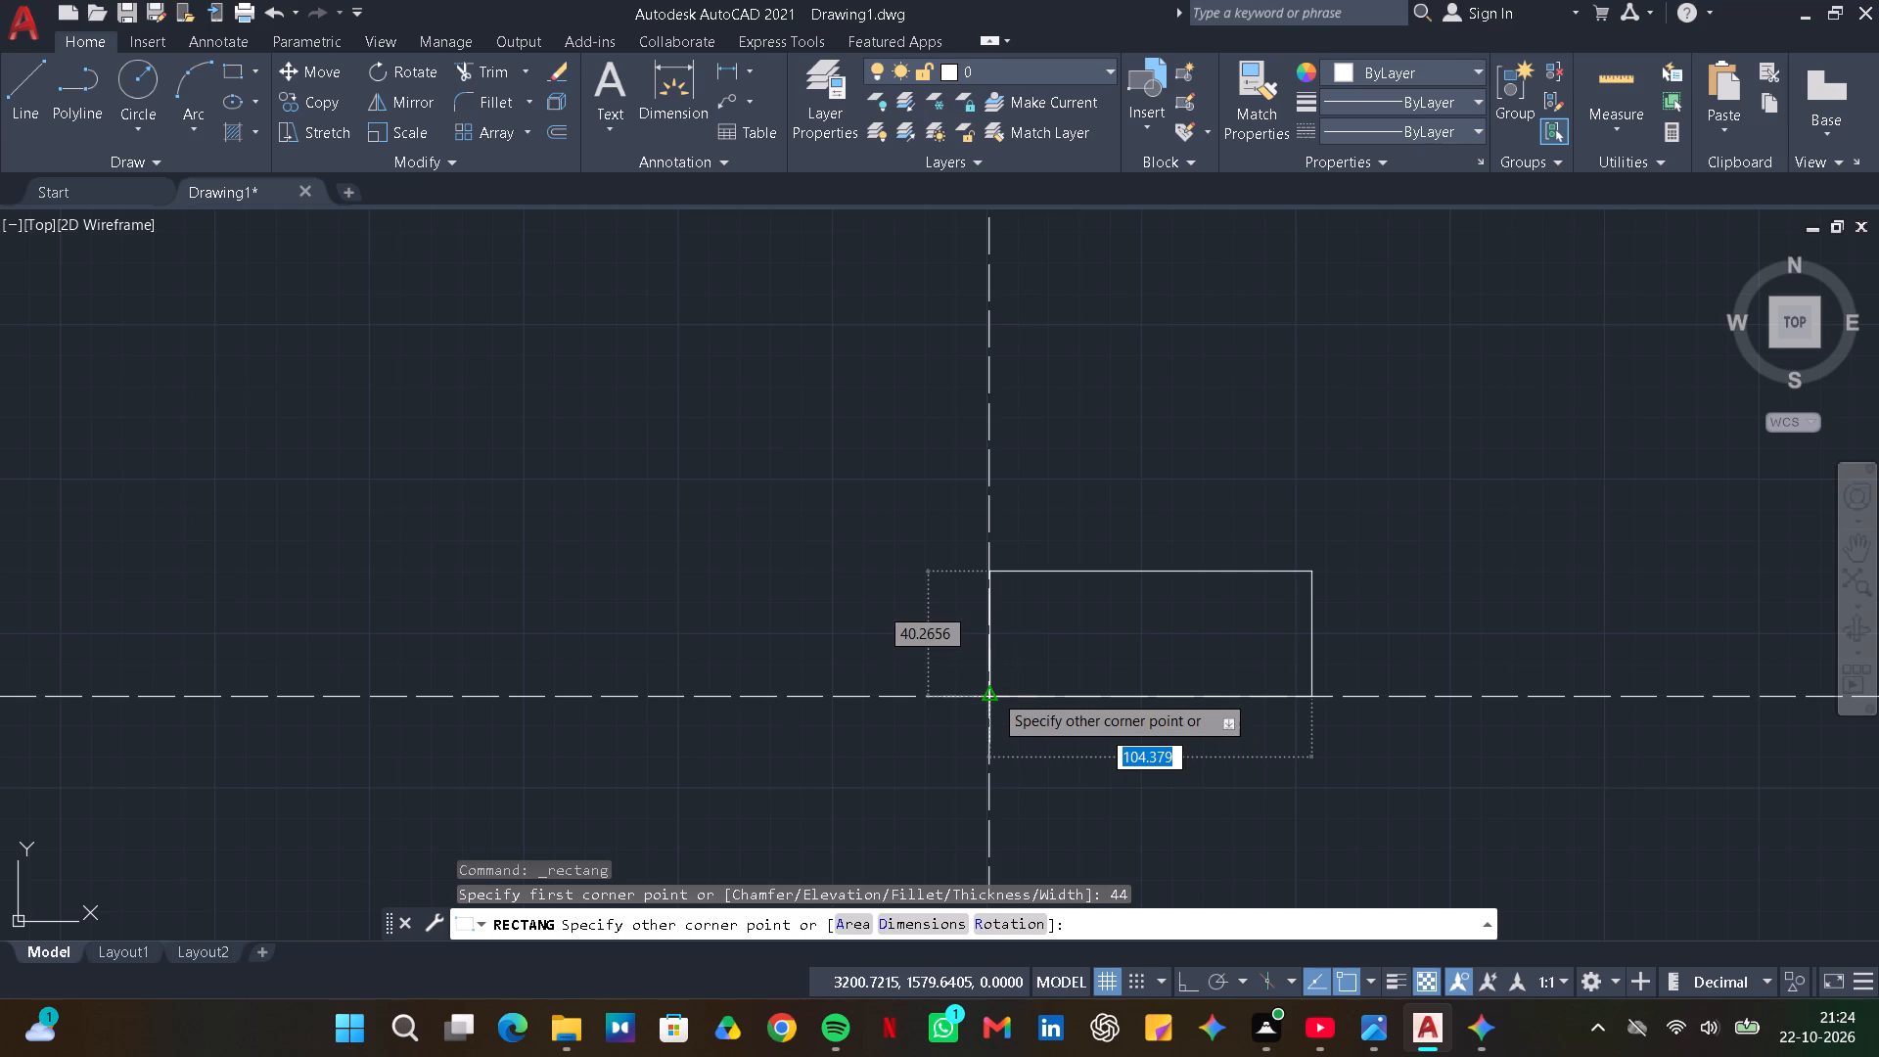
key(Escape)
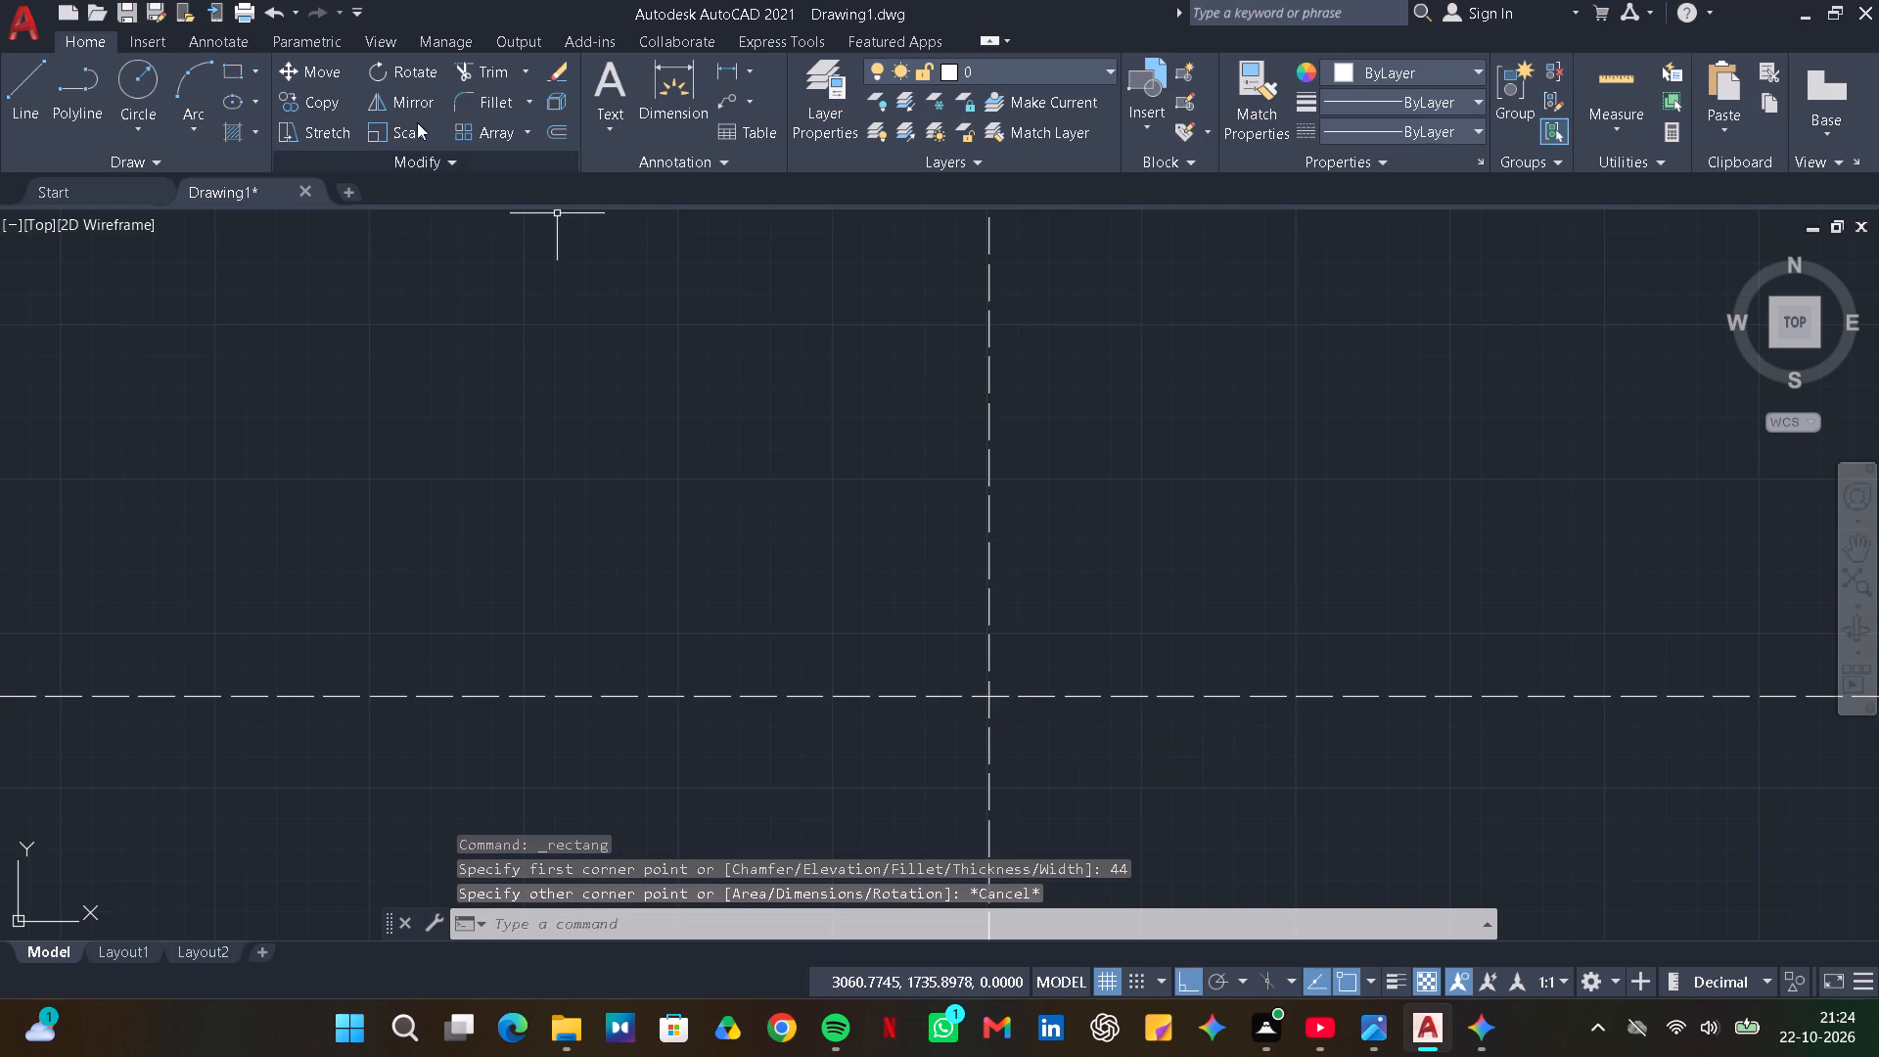
Draw a rectangle from the construction-line intersection, 88 wide and 90 high, extending up and to the right.
click(257, 66)
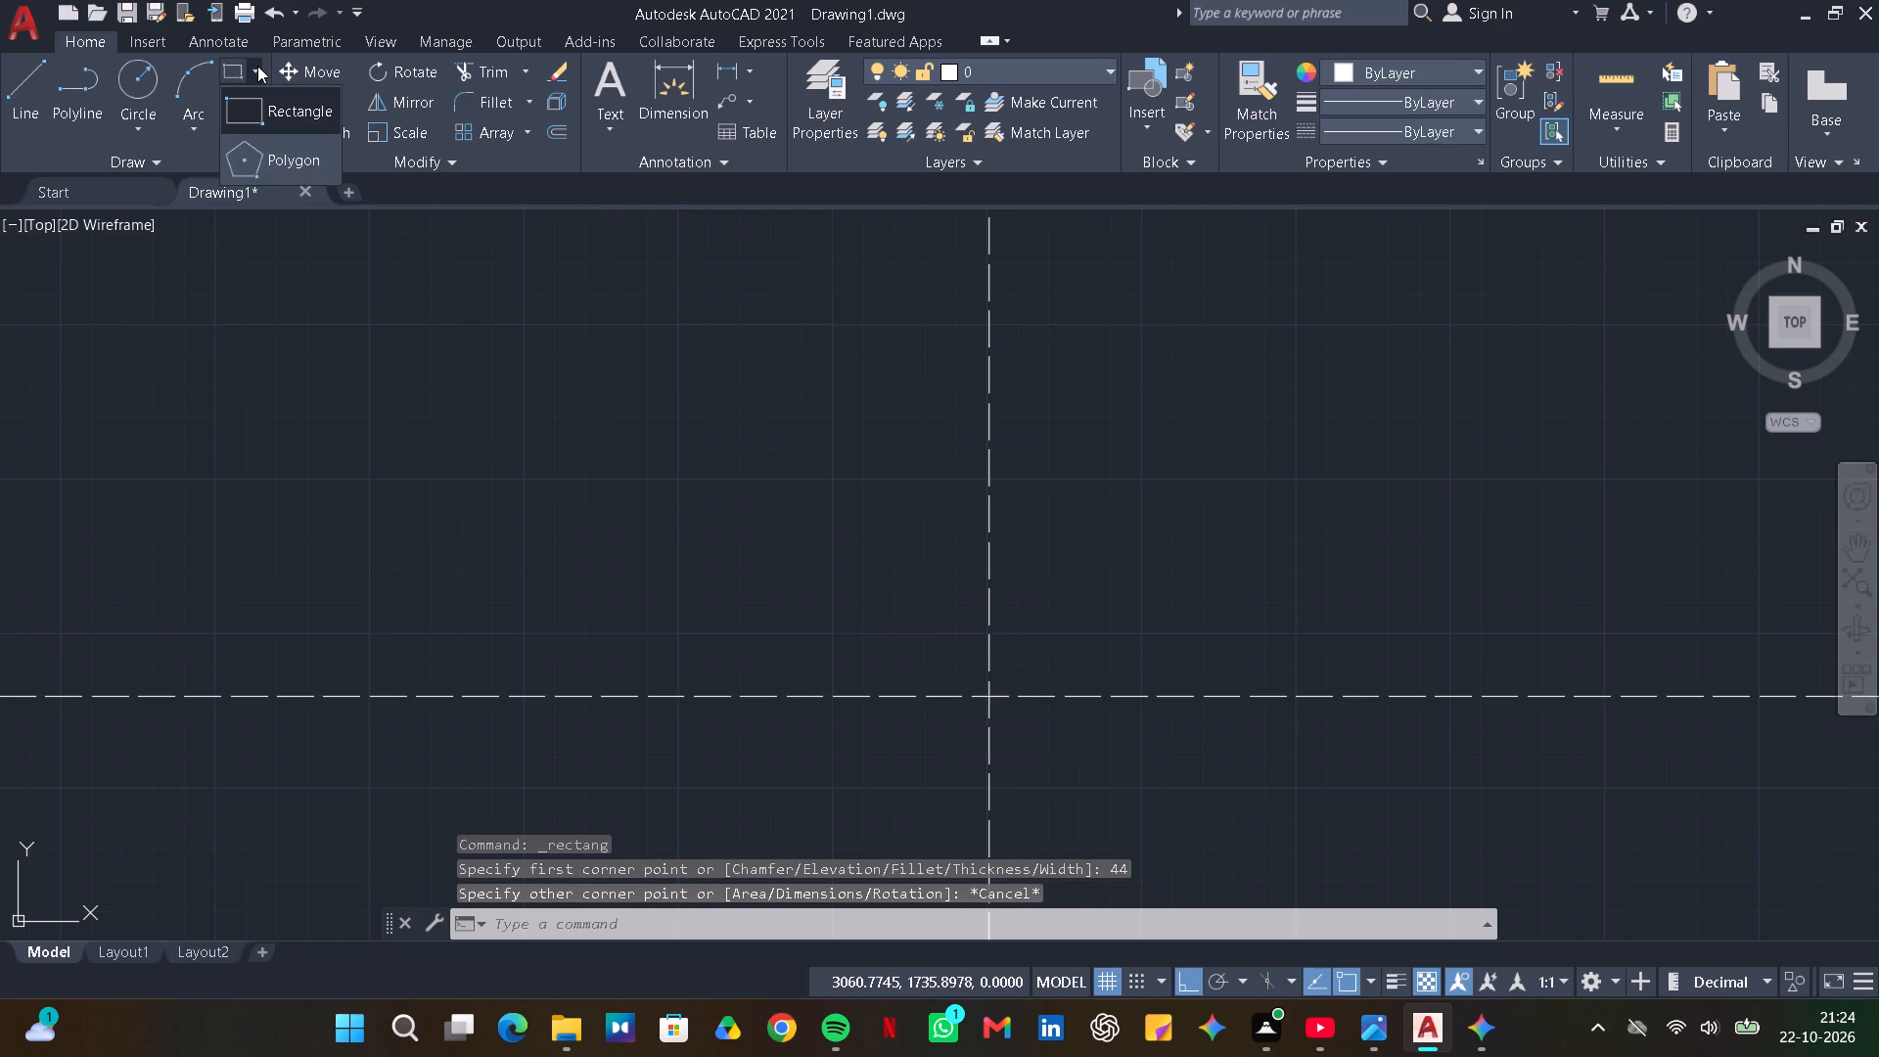
click(257, 66)
click(227, 74)
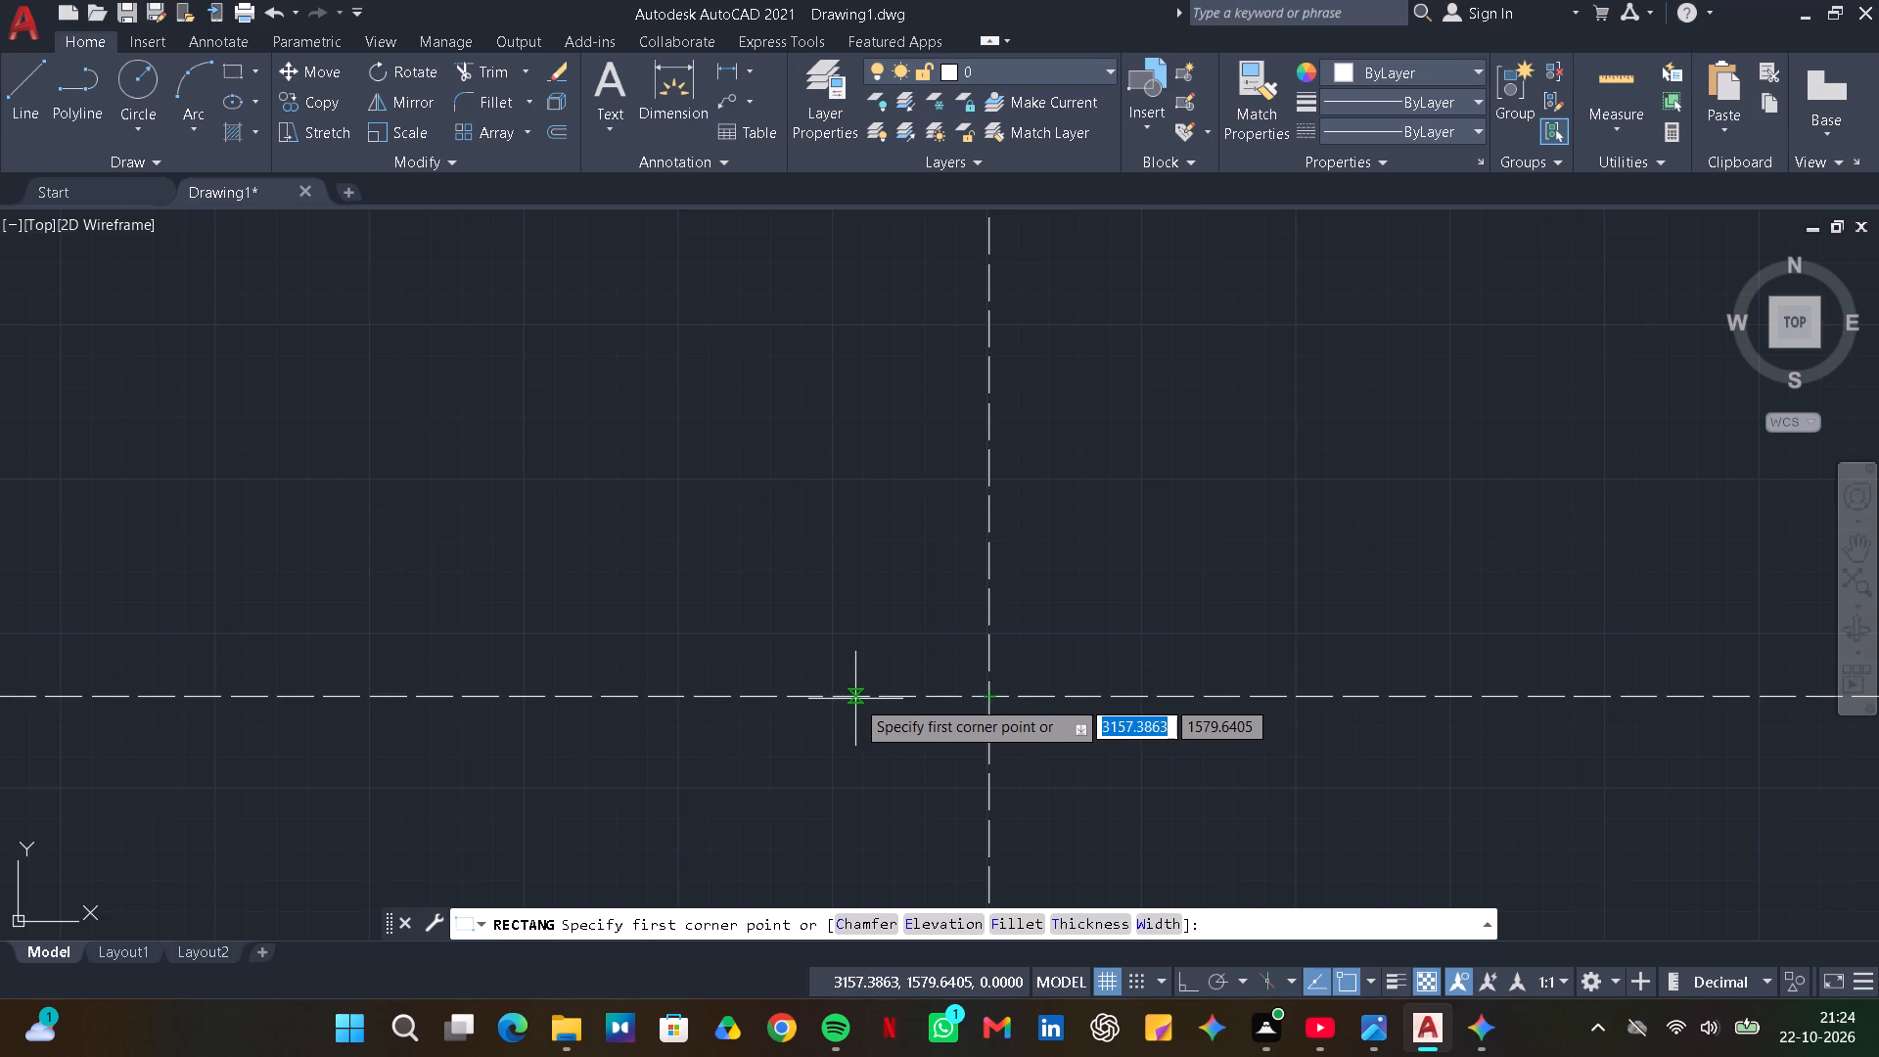
click(996, 698)
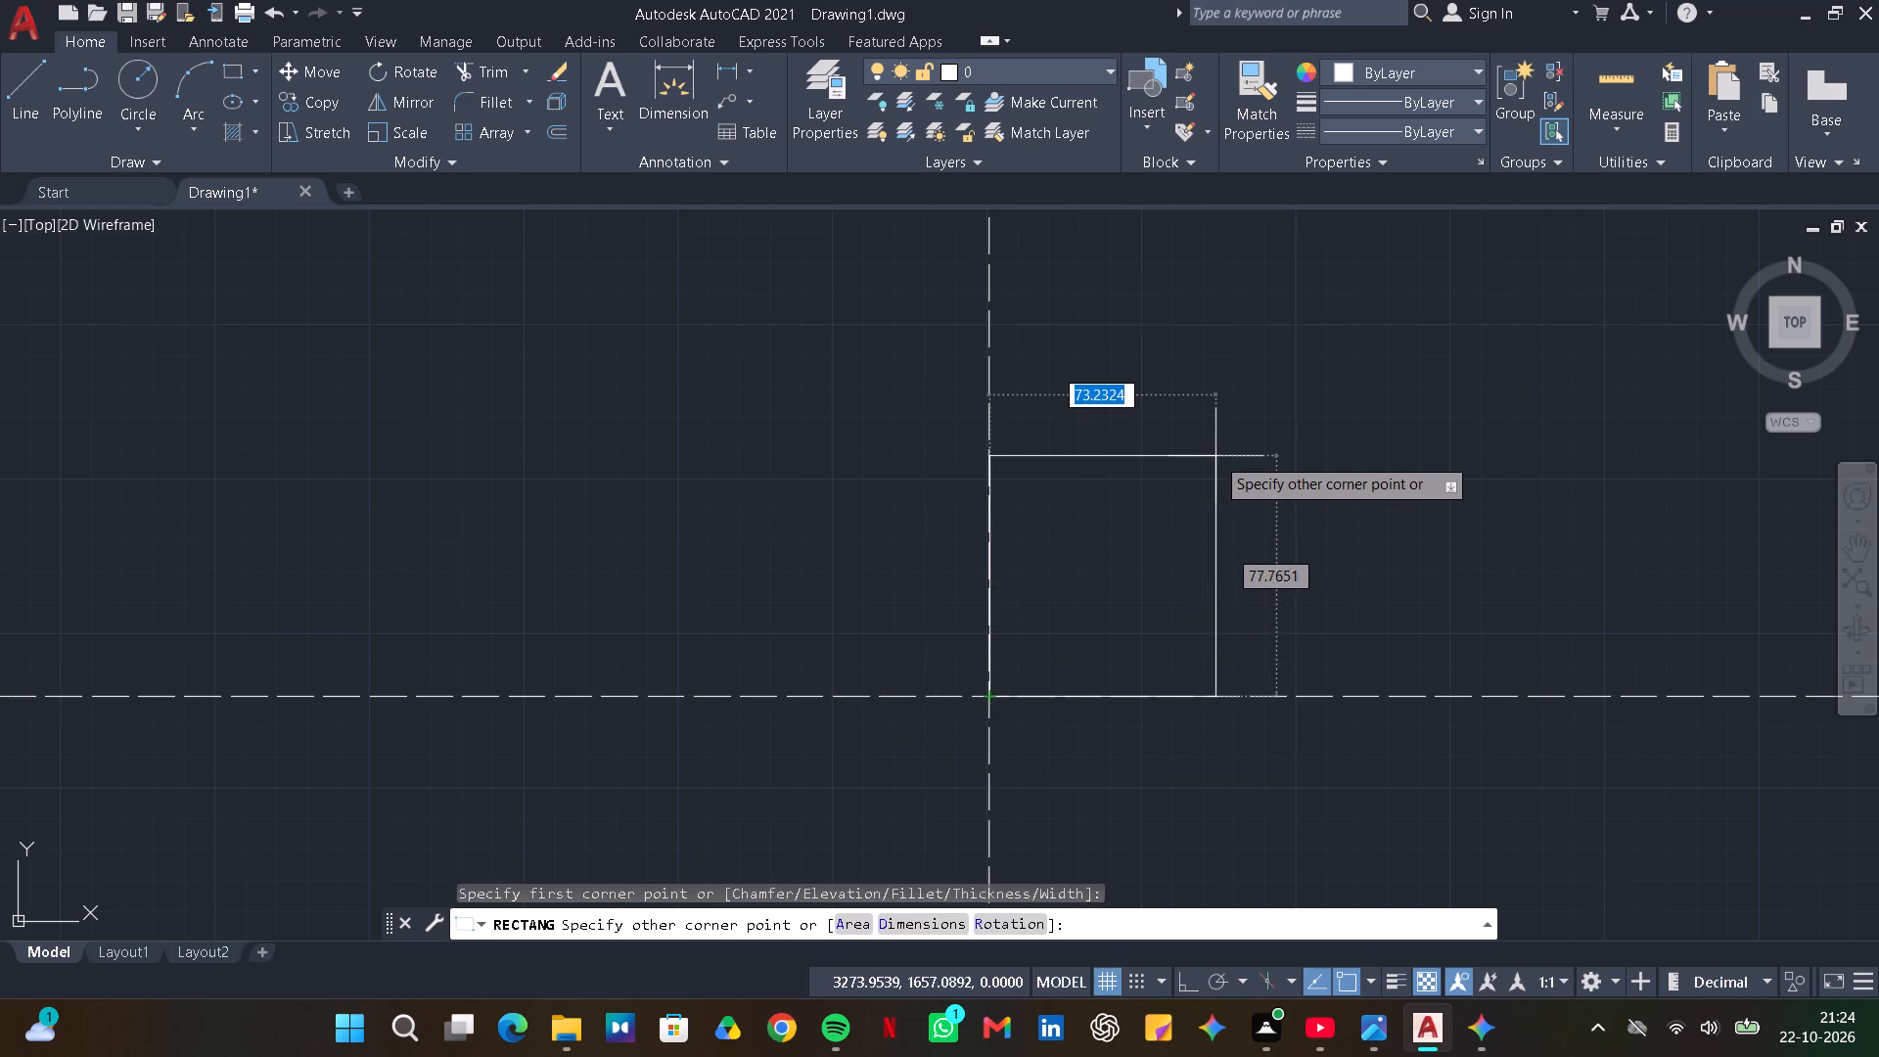
text(88)
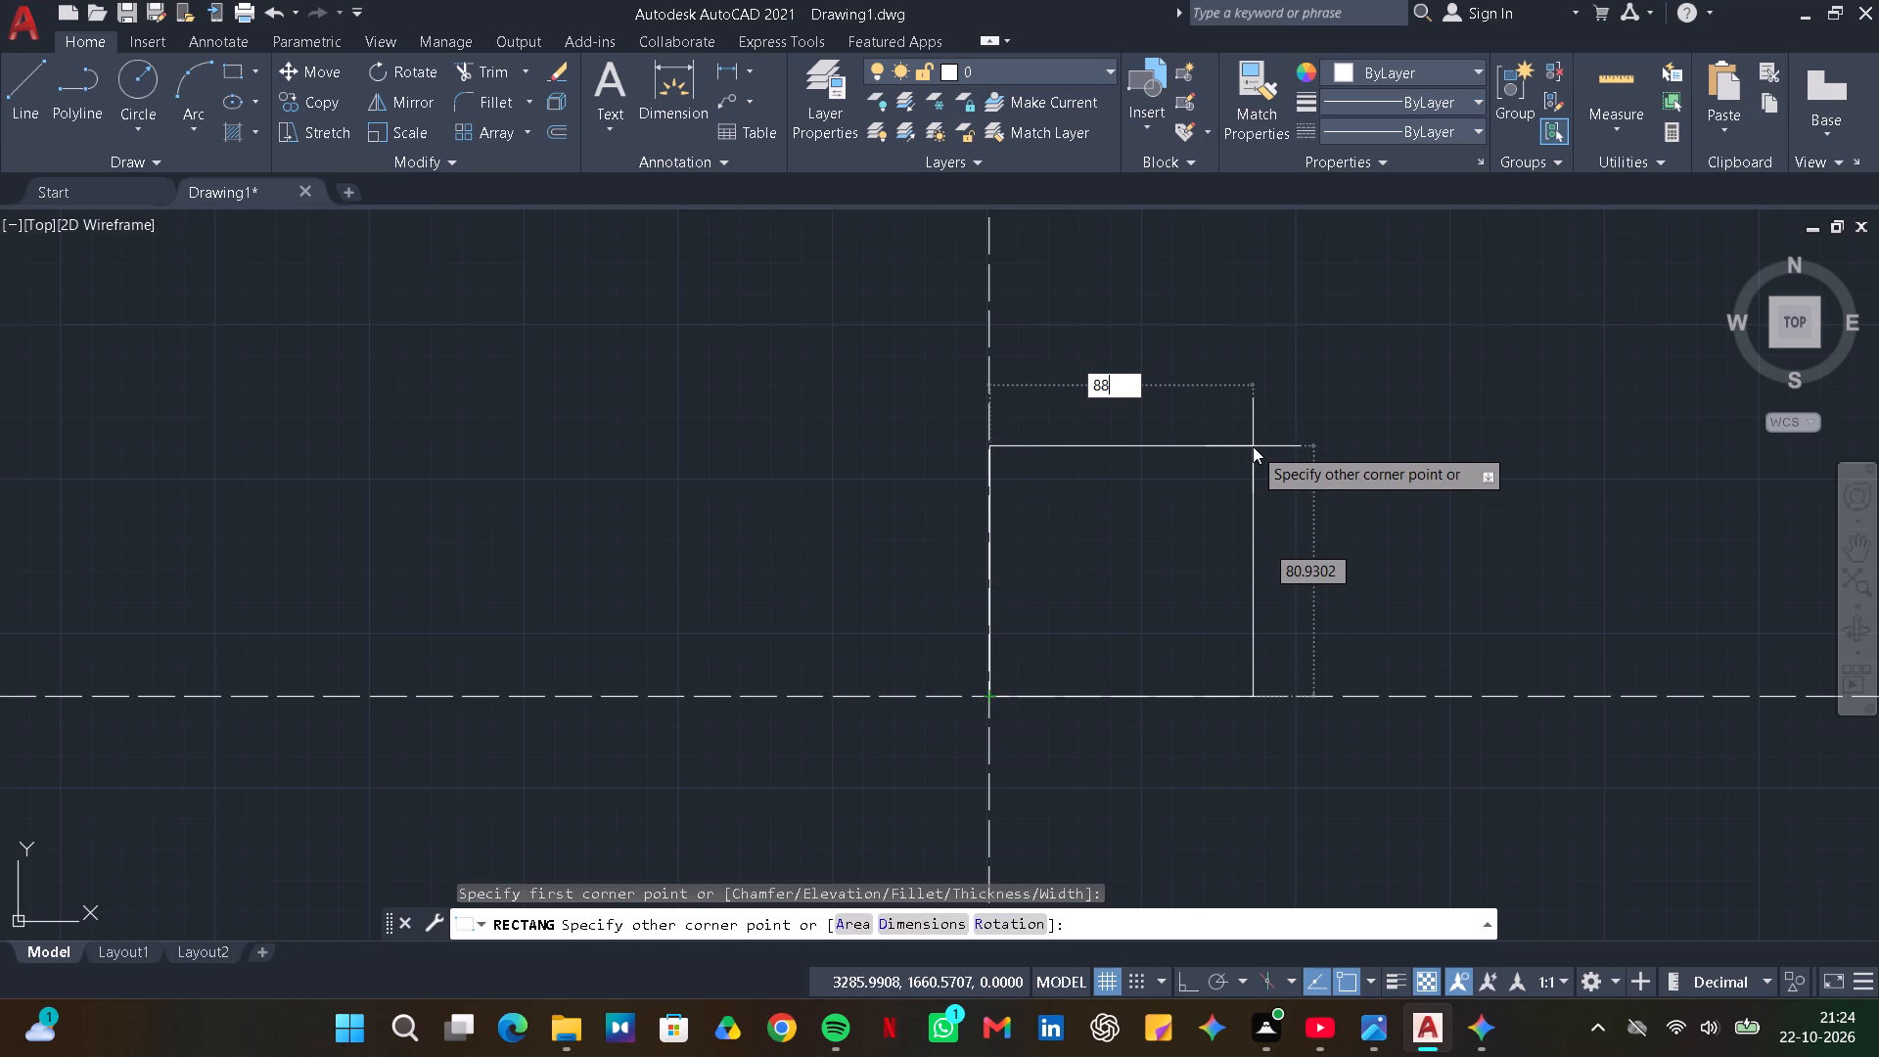
key(Tab)
text(90)
key(Return)
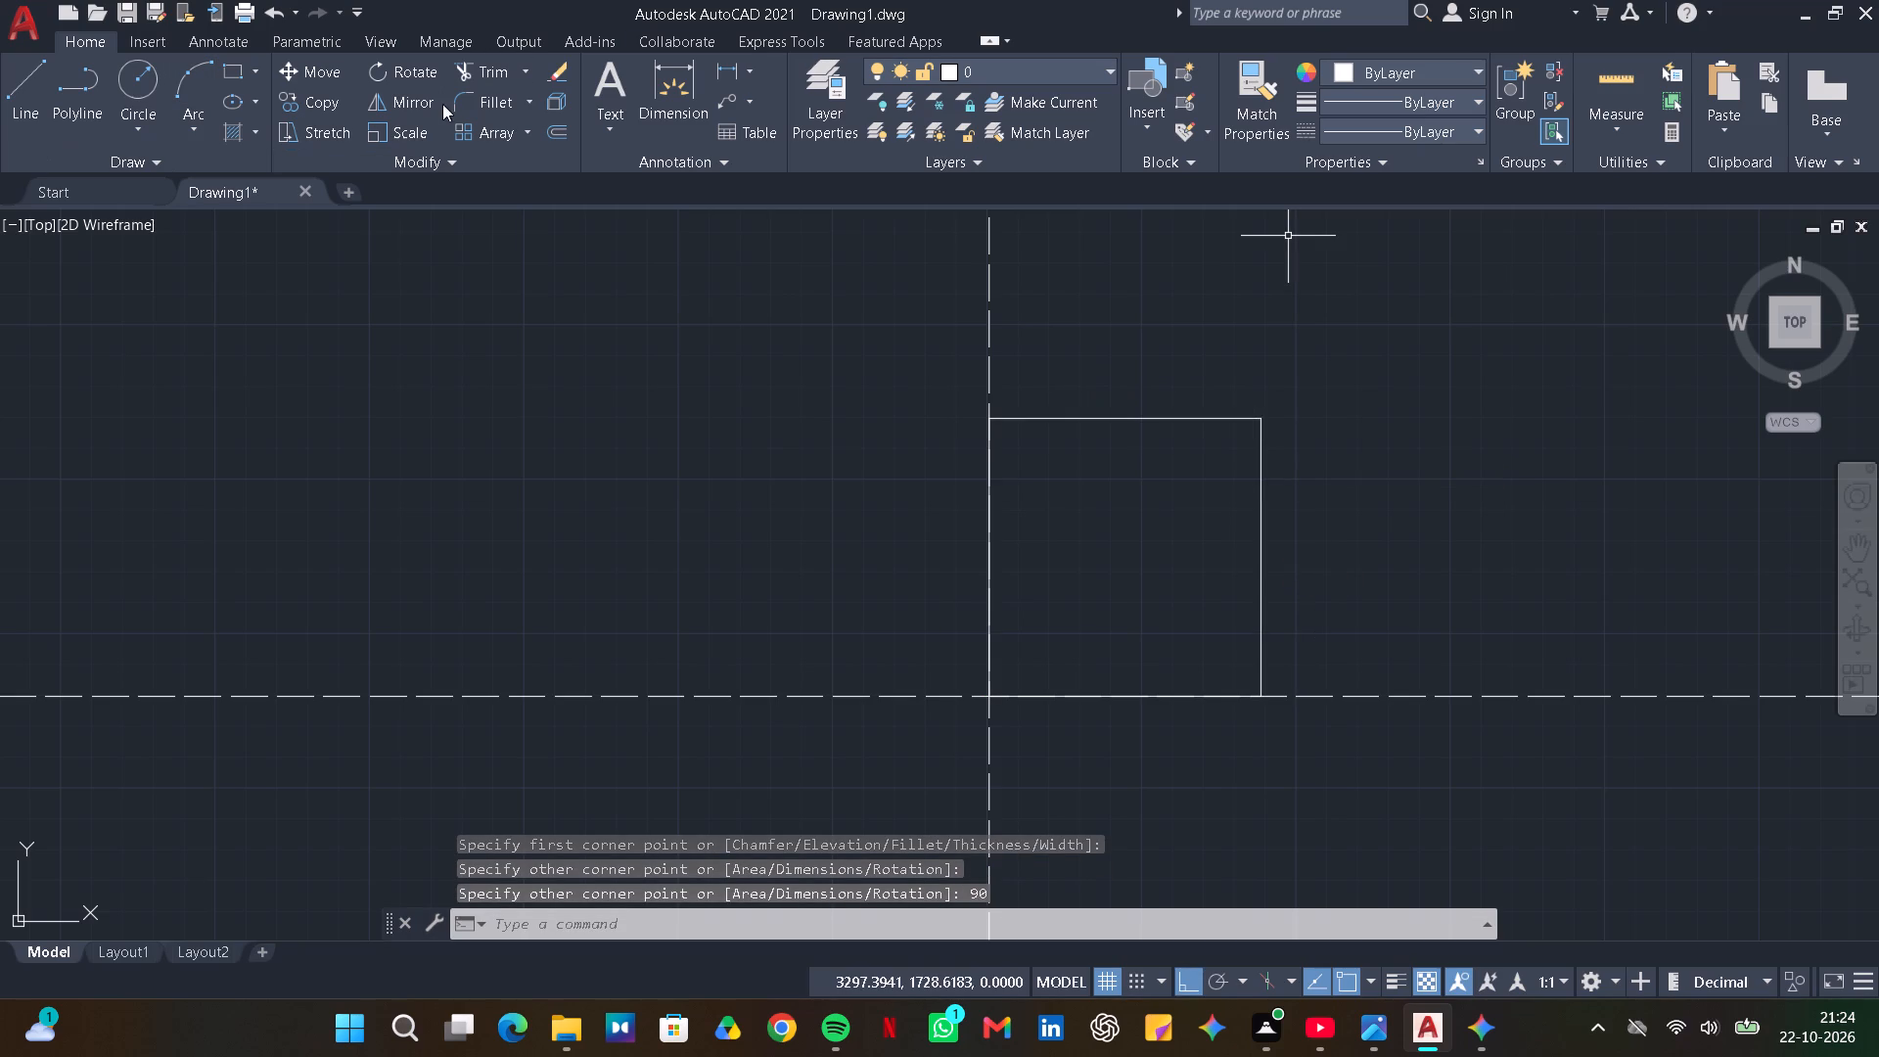
Fillet the rectangle's upper-right corner with a radius of 14.
click(502, 94)
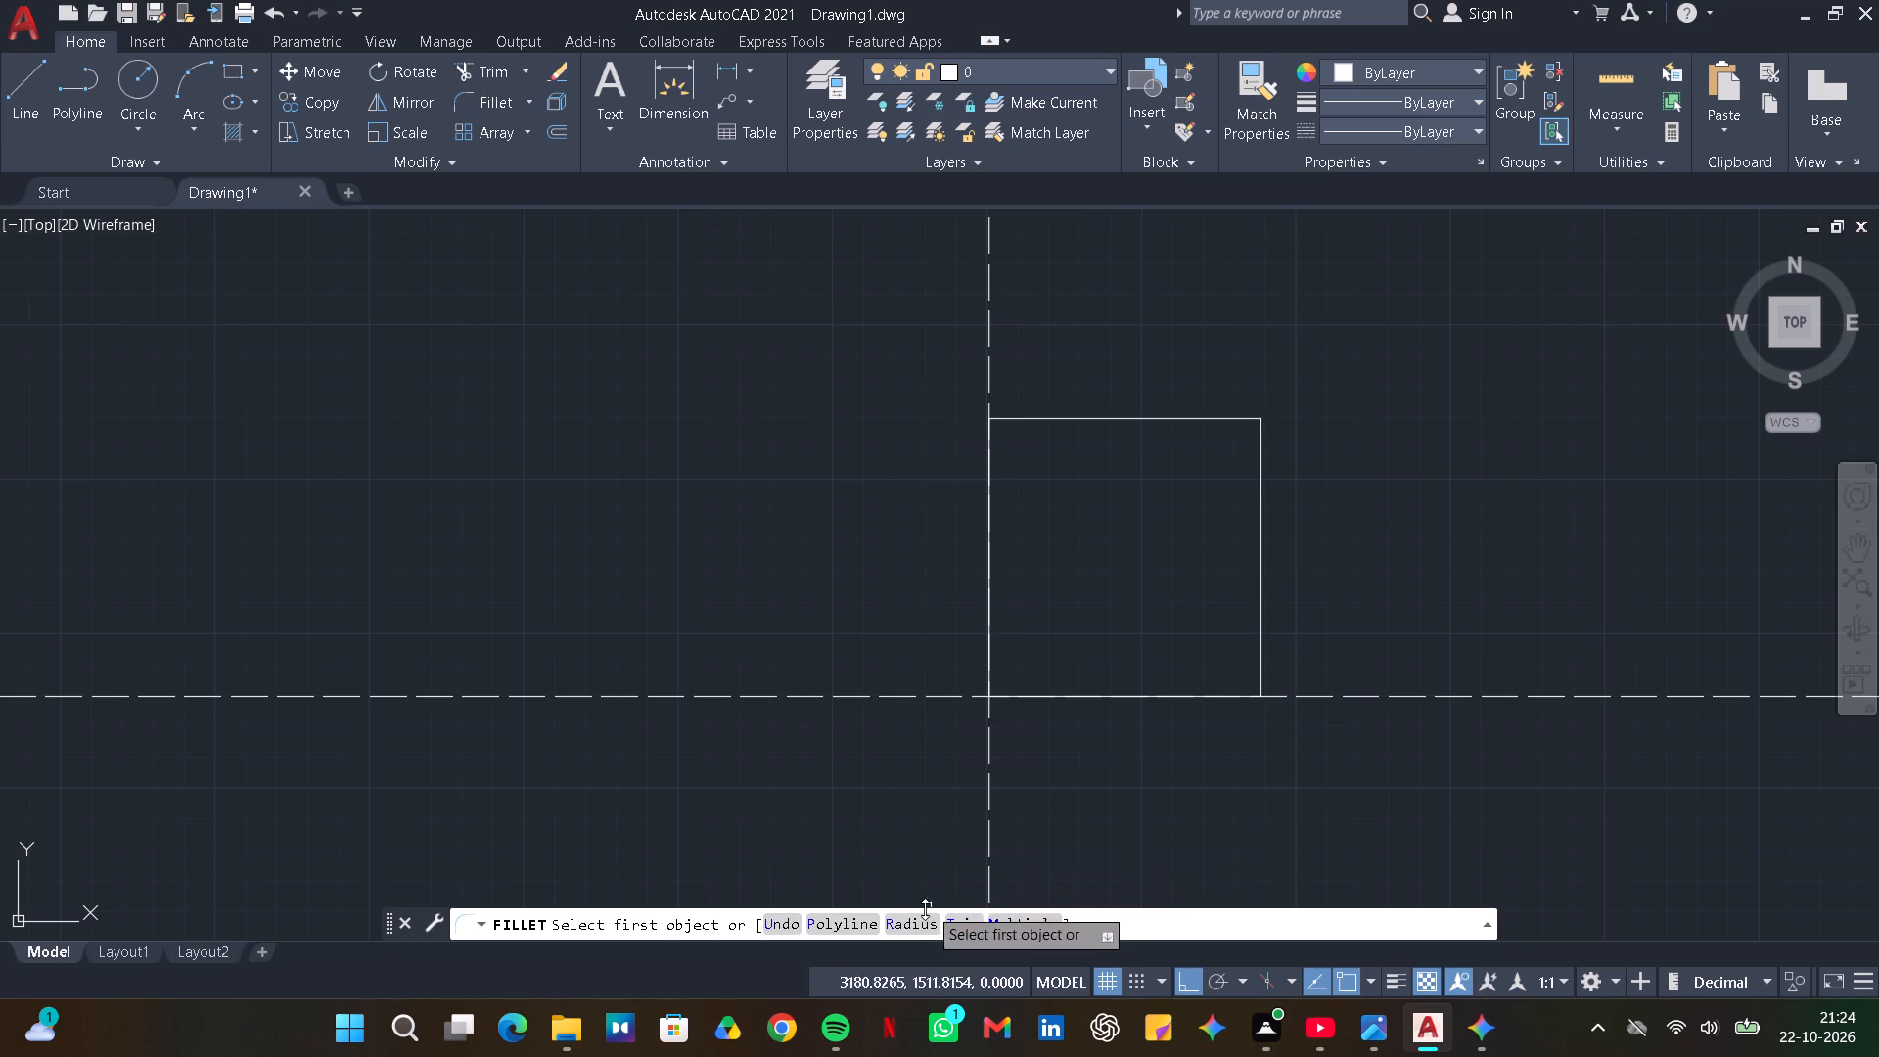
click(920, 918)
text(14)
key(Return)
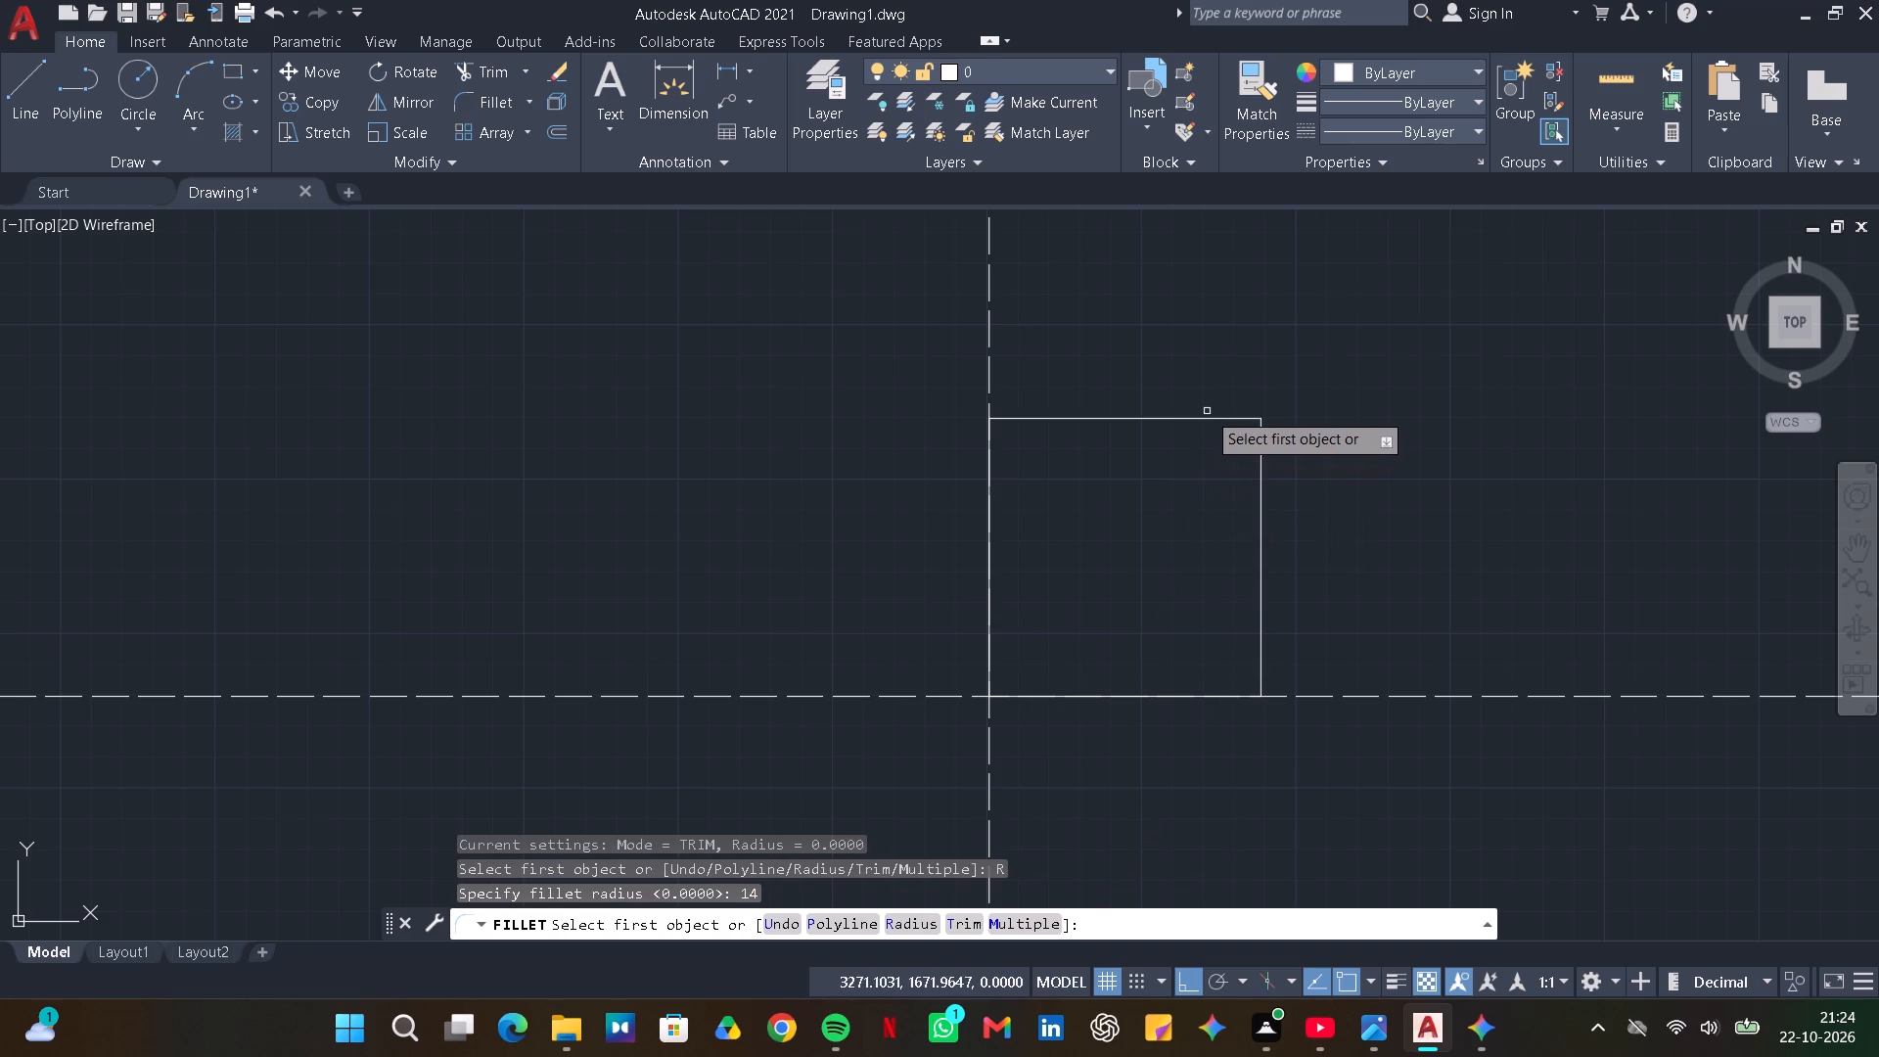
click(1219, 420)
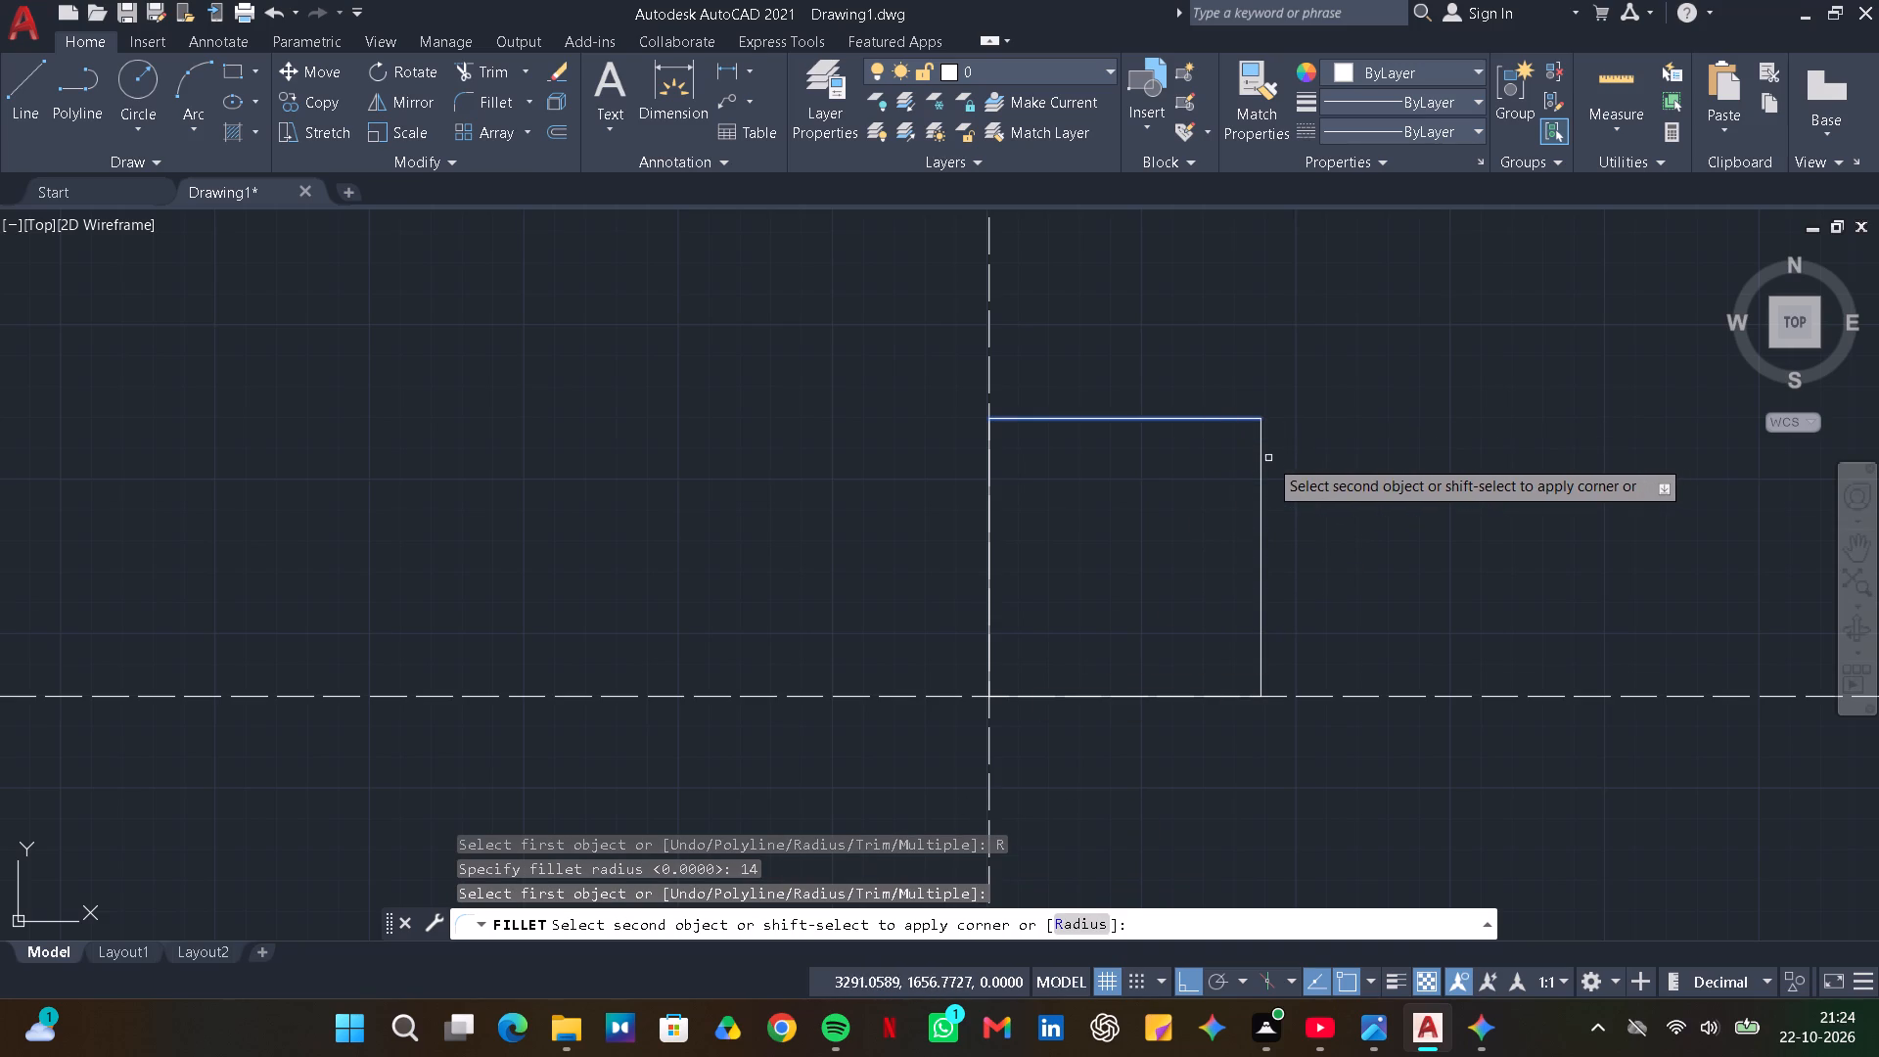
click(1261, 458)
Fillet the rectangle's lower-right, lower-left and upper-left corners with the same radius of 14.
key(space)
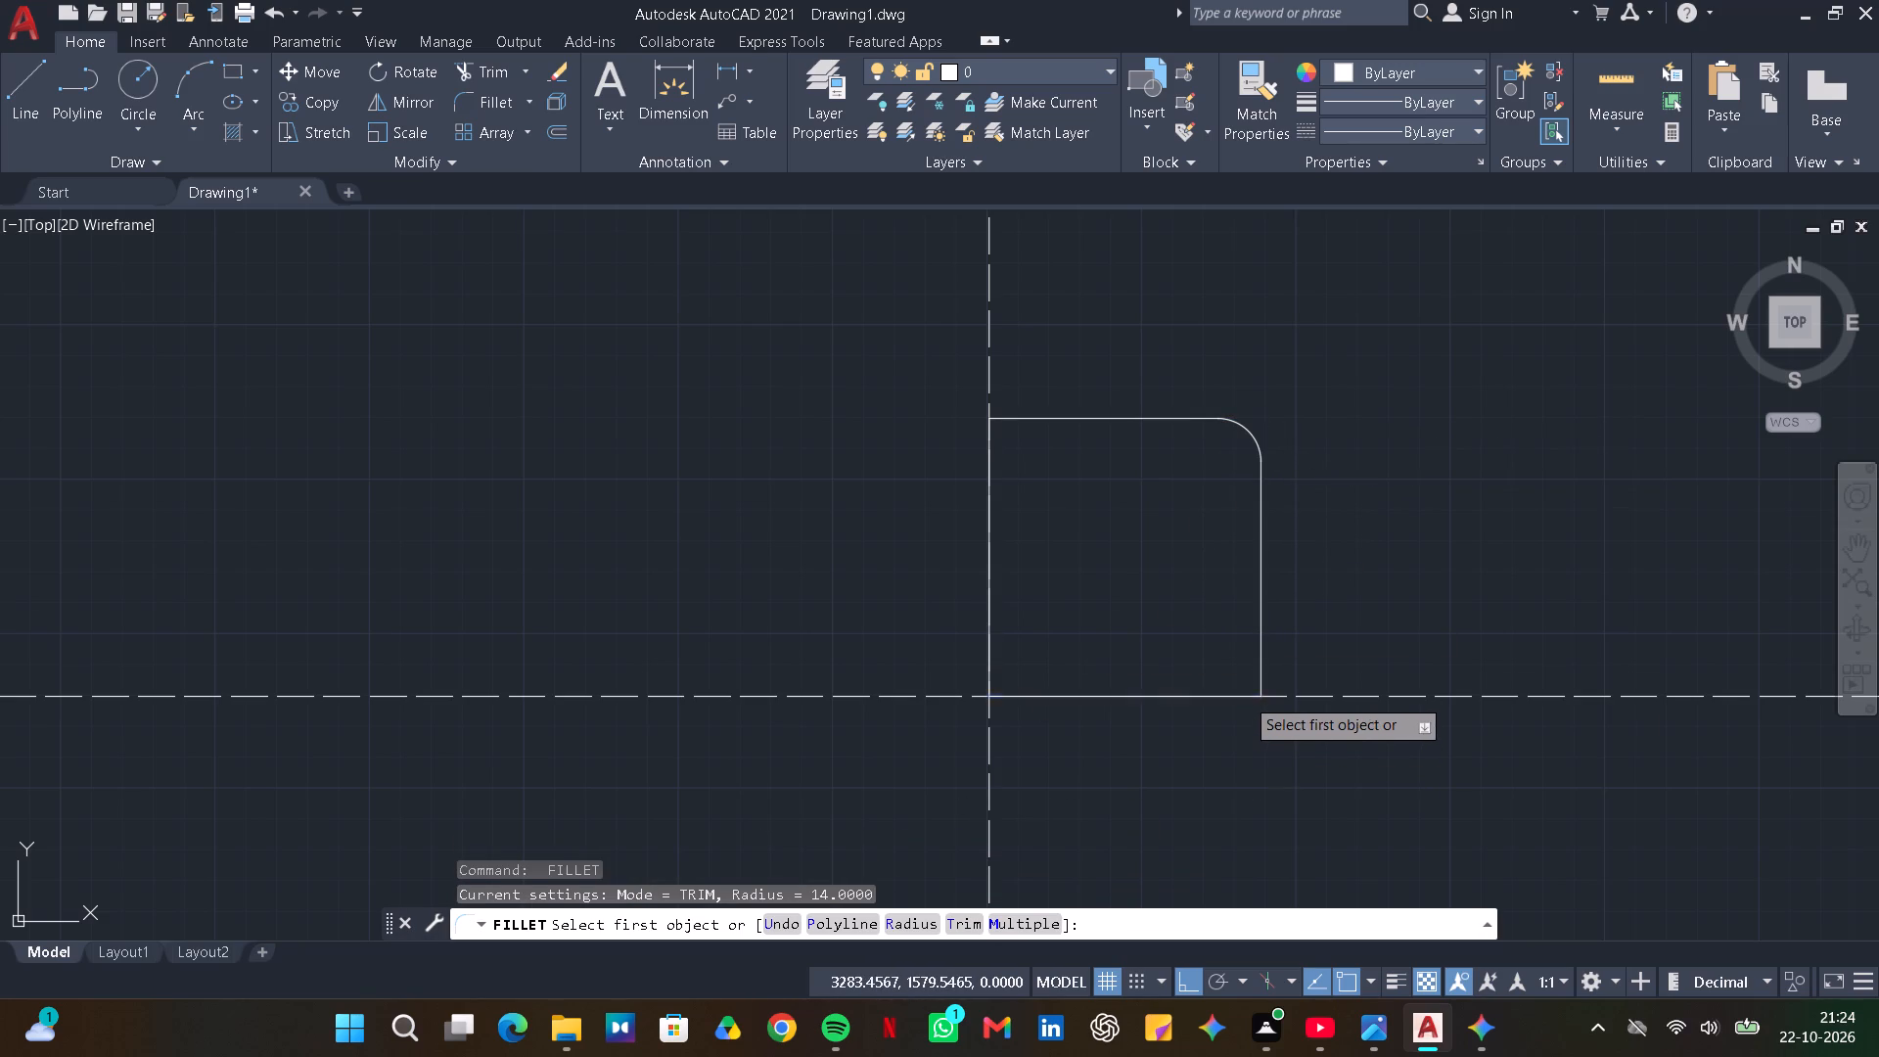
click(1245, 697)
click(1261, 668)
key(space)
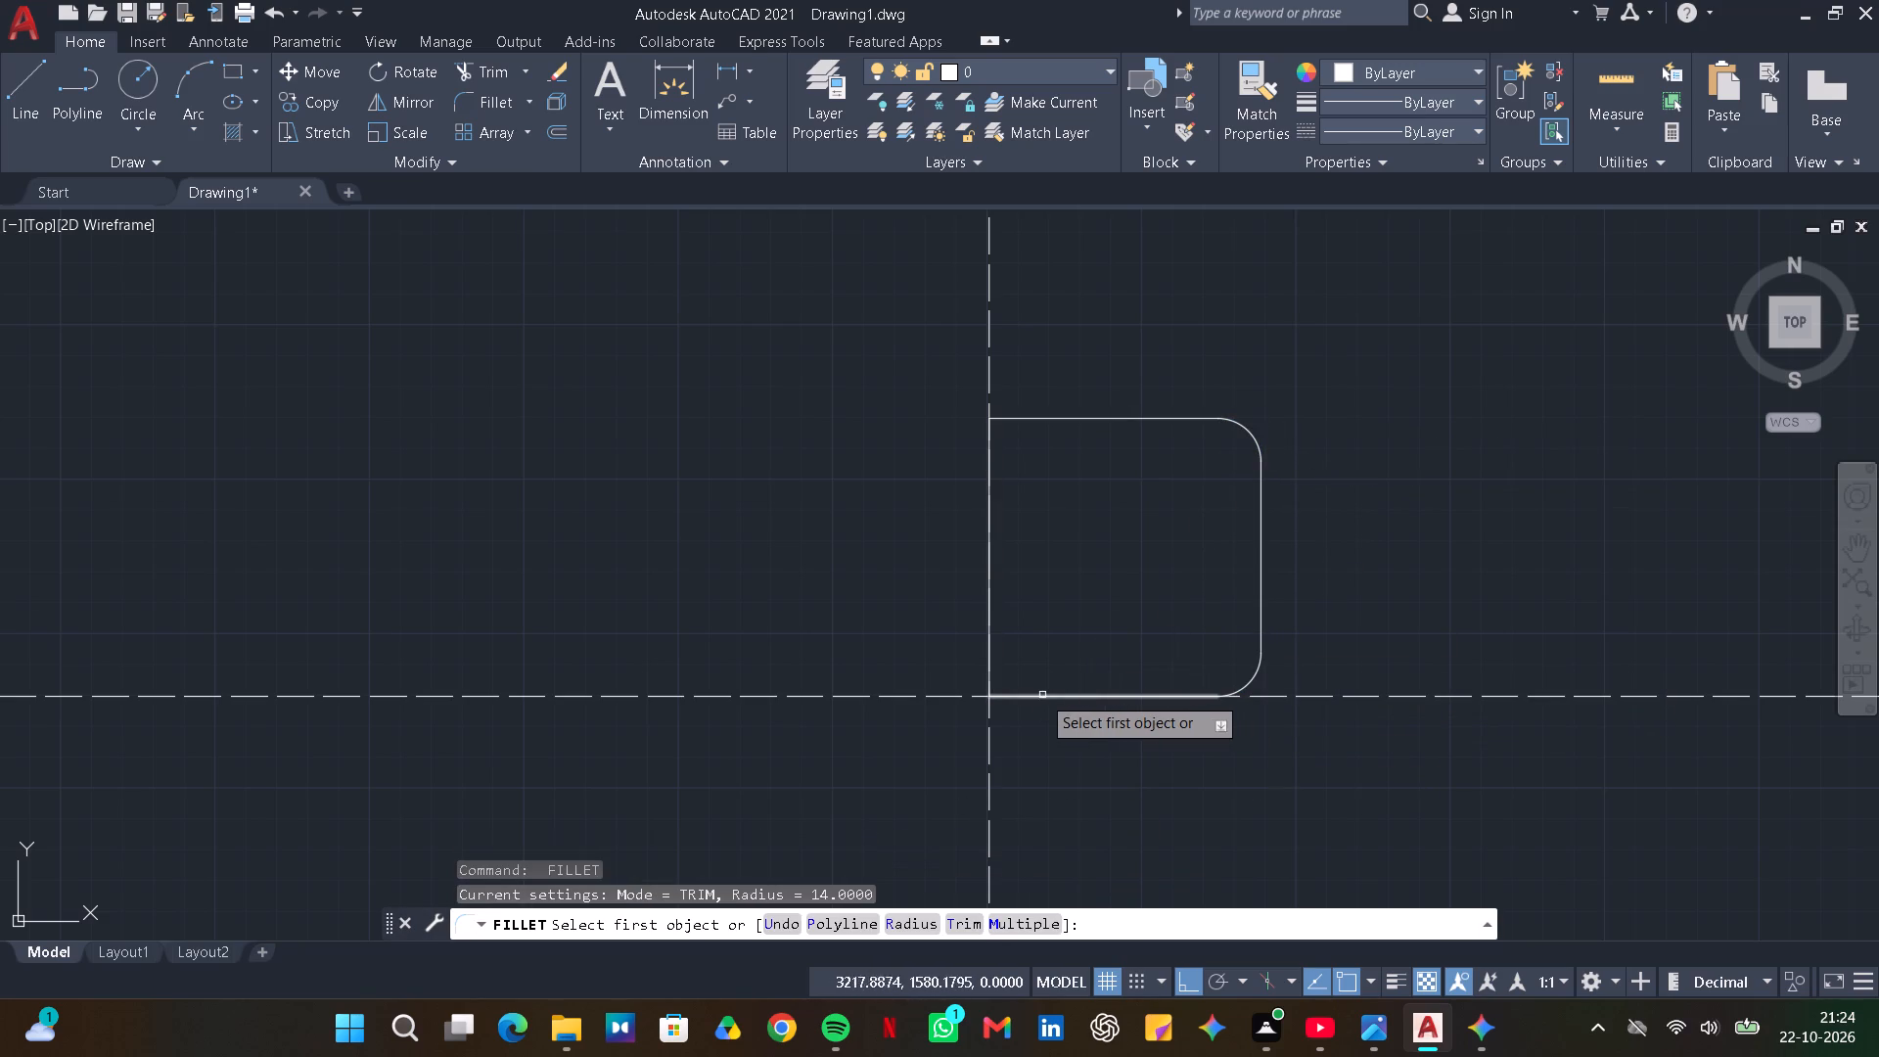
click(1026, 698)
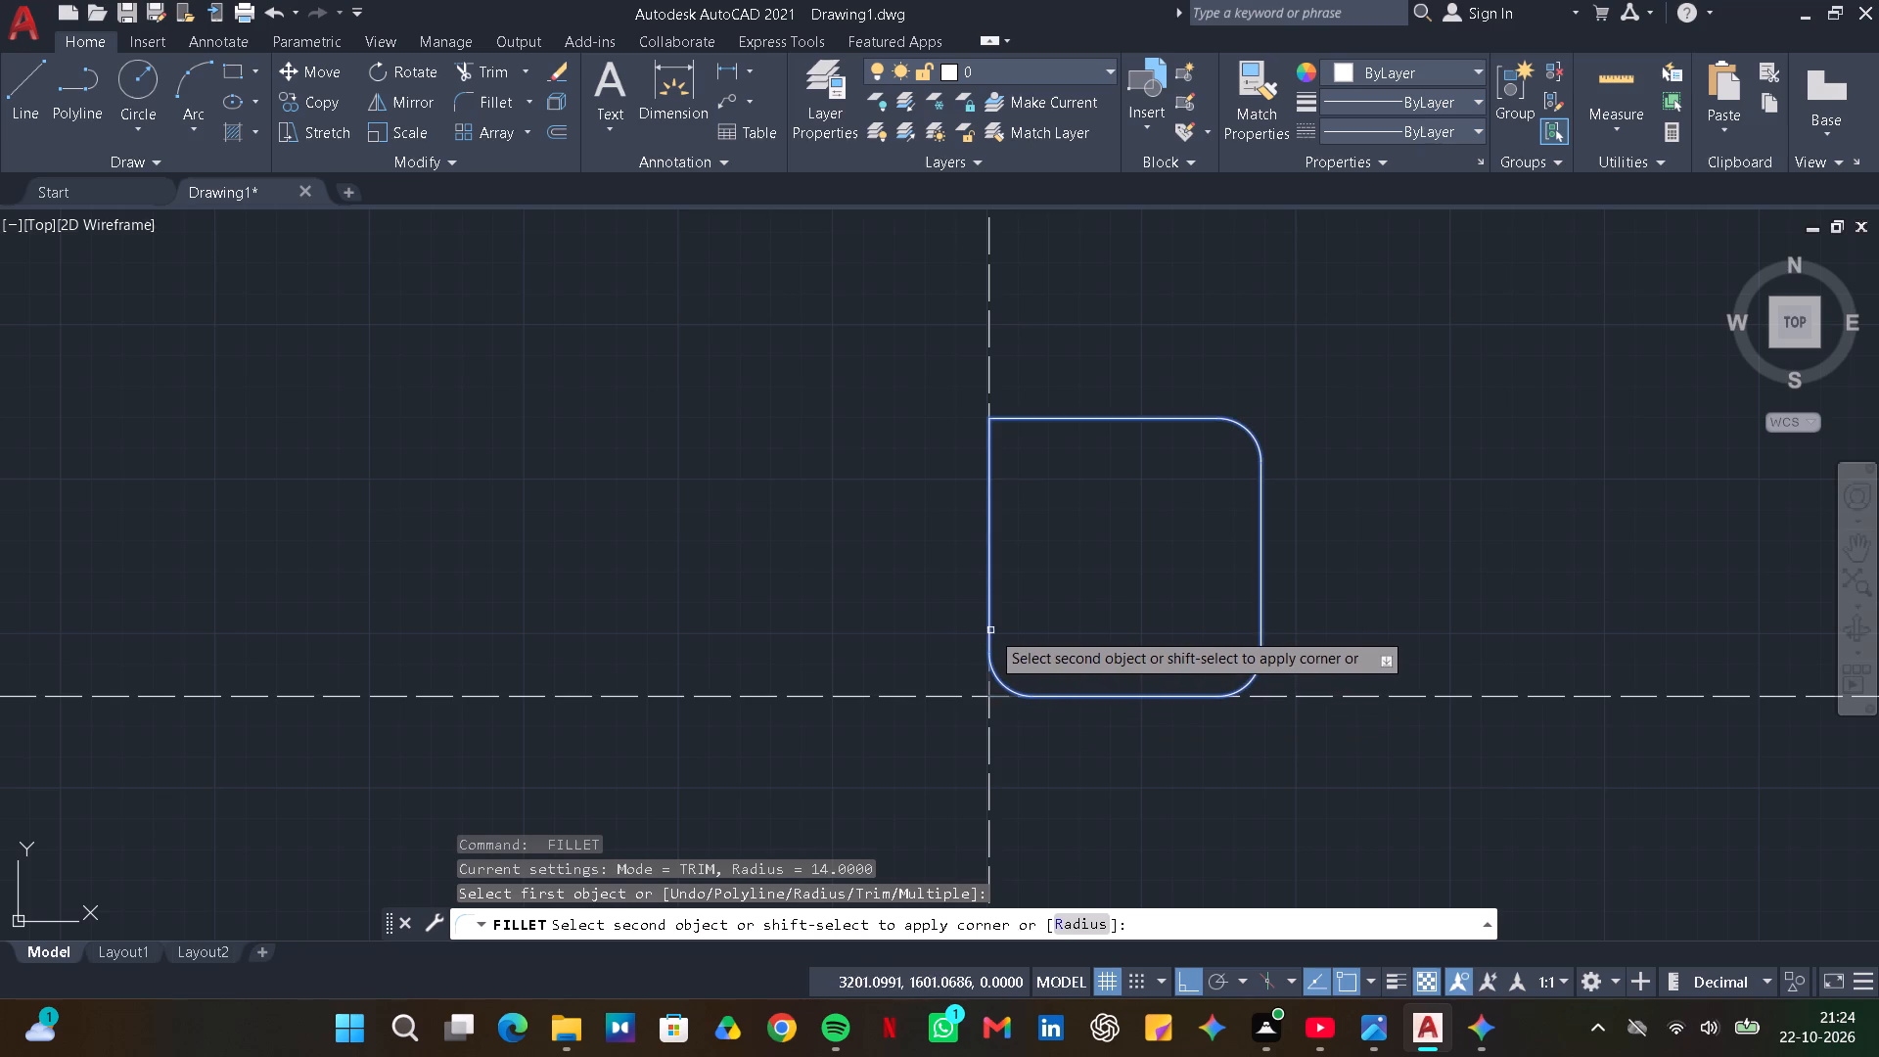
click(990, 630)
key(space)
click(992, 443)
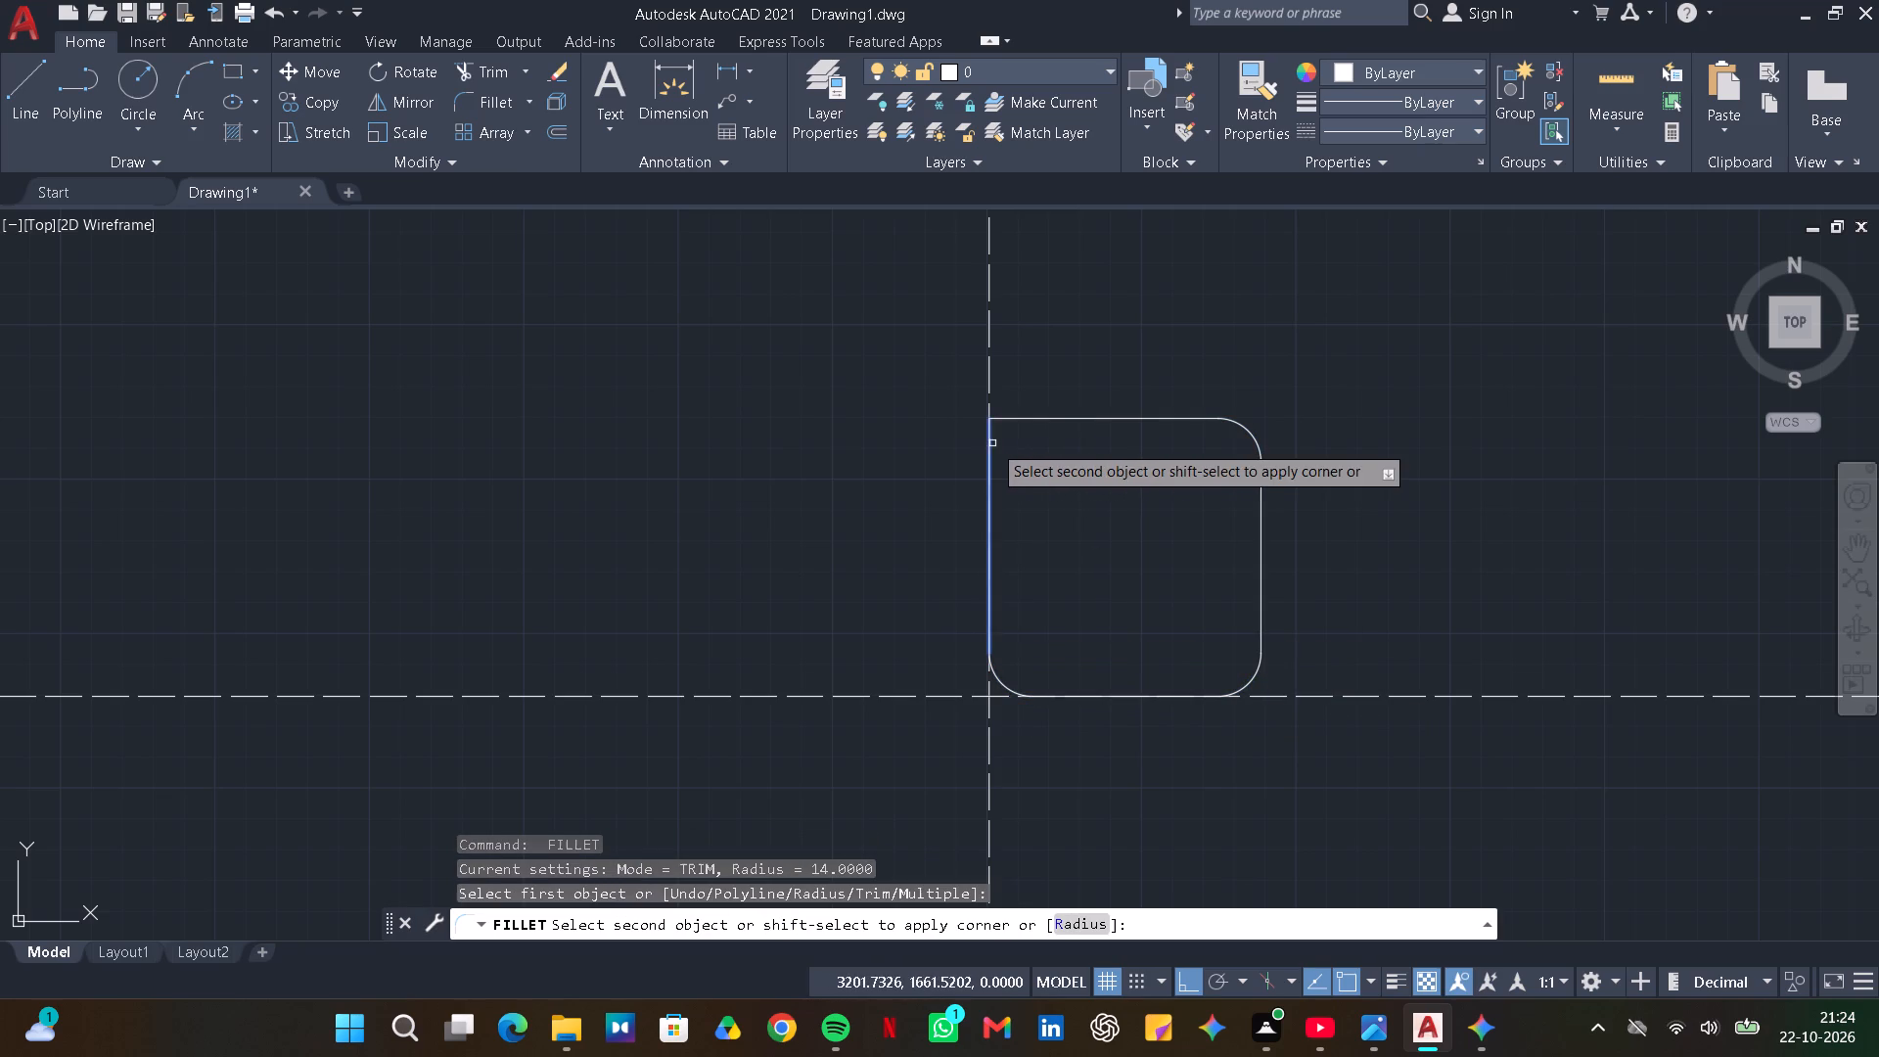
click(1025, 420)
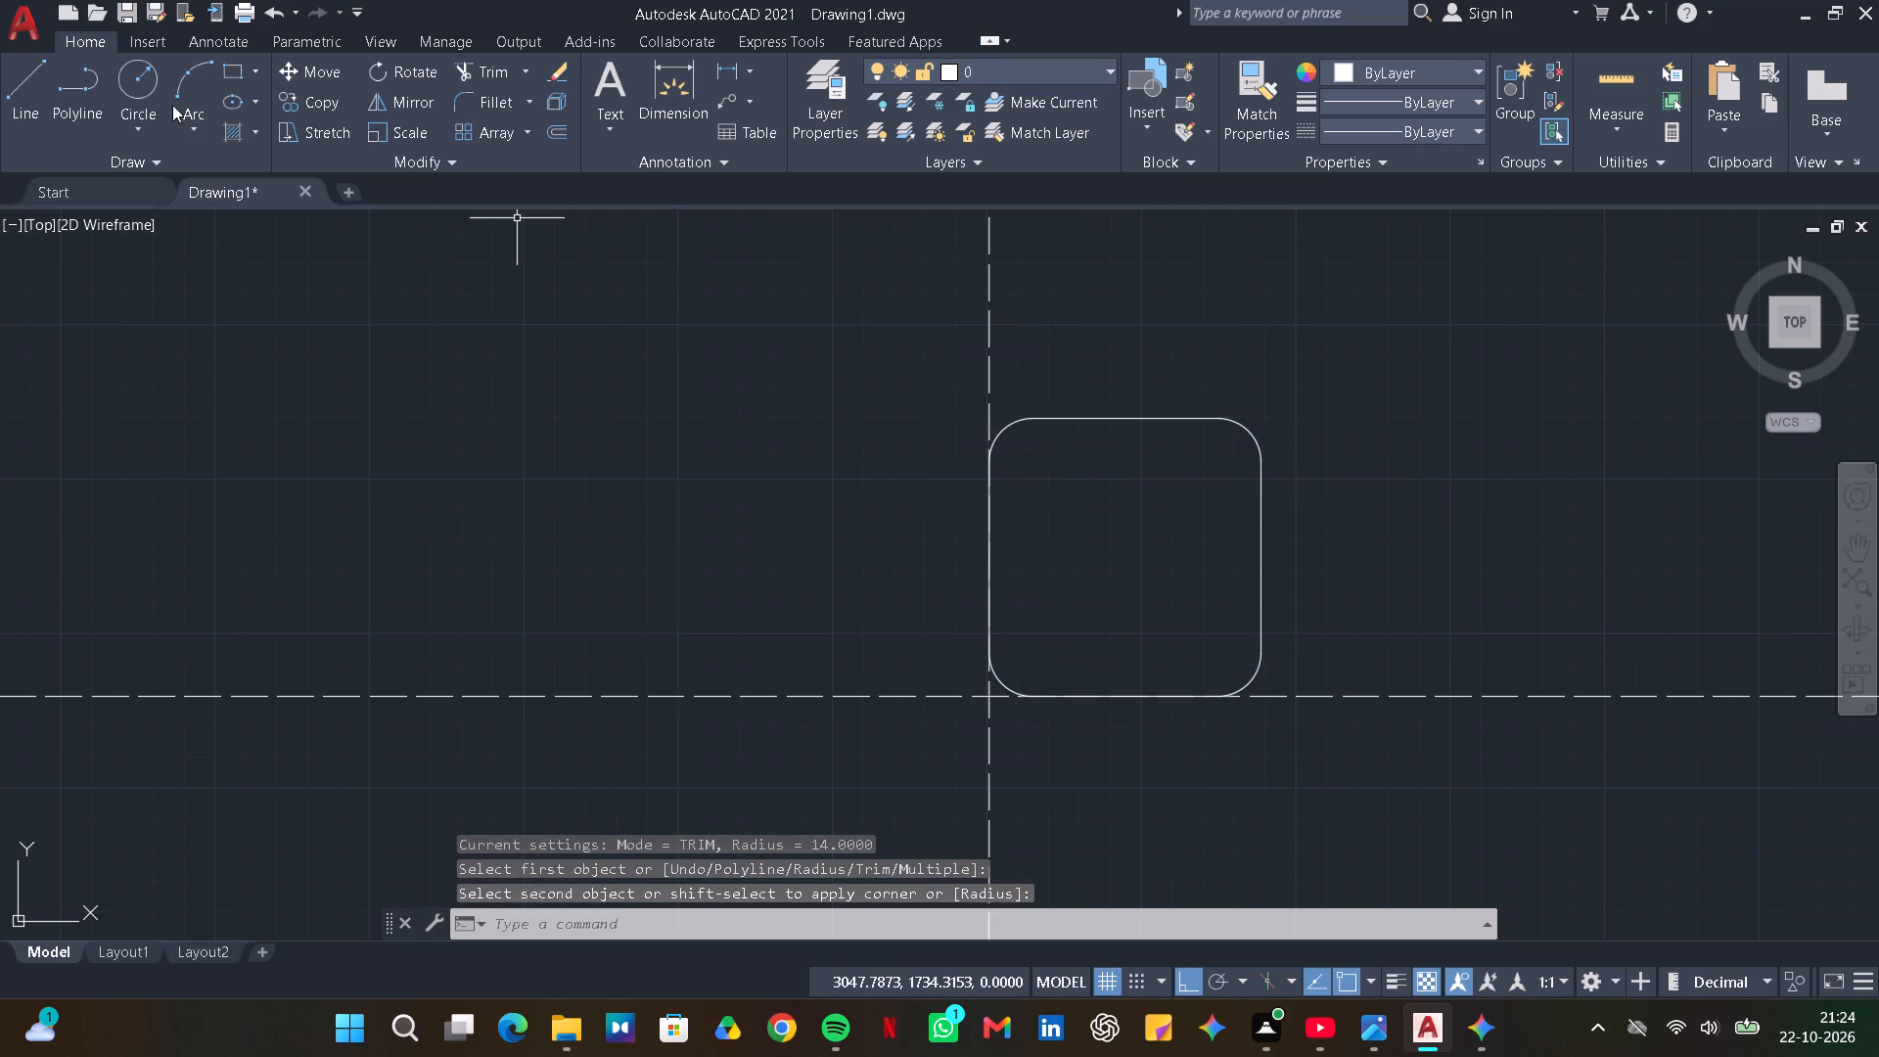
Examine the reference image for the positions and spacing of the plate's circular holes.
key(alt+Tab)
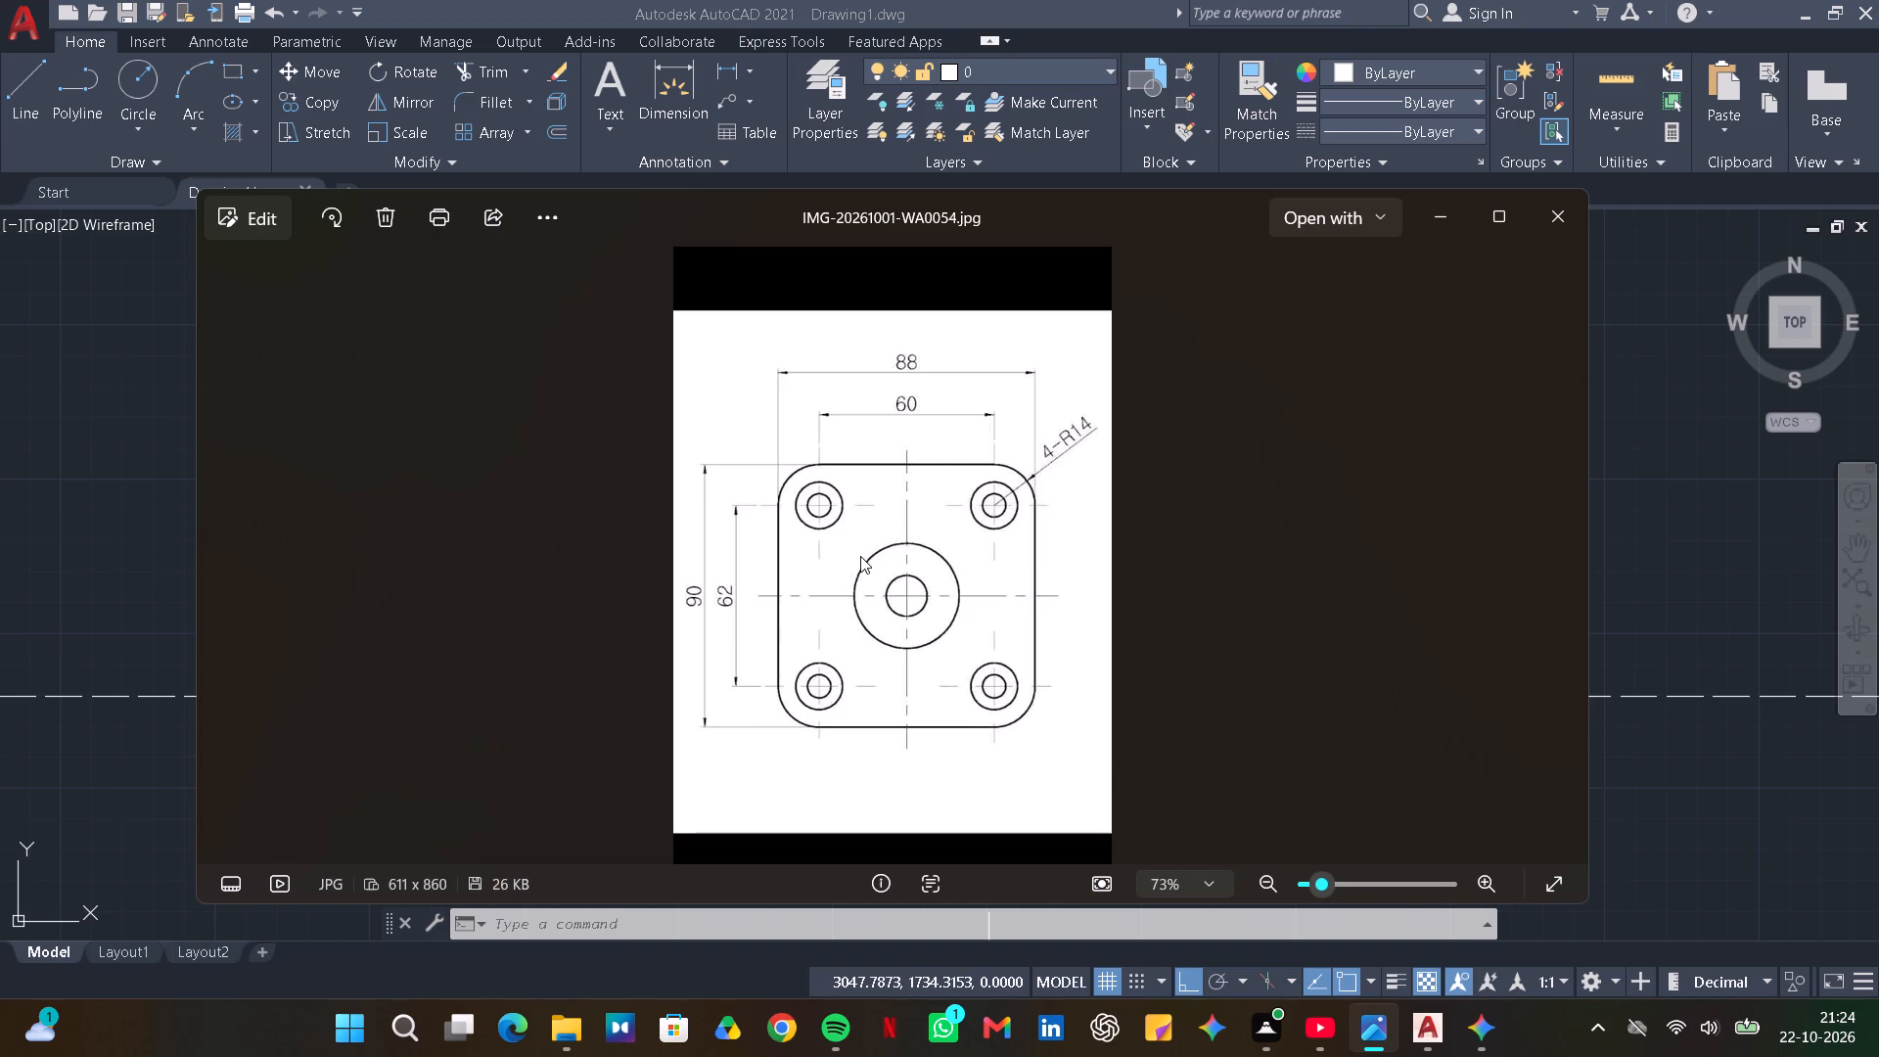
ctrl+scroll(860, 556, up, 1)
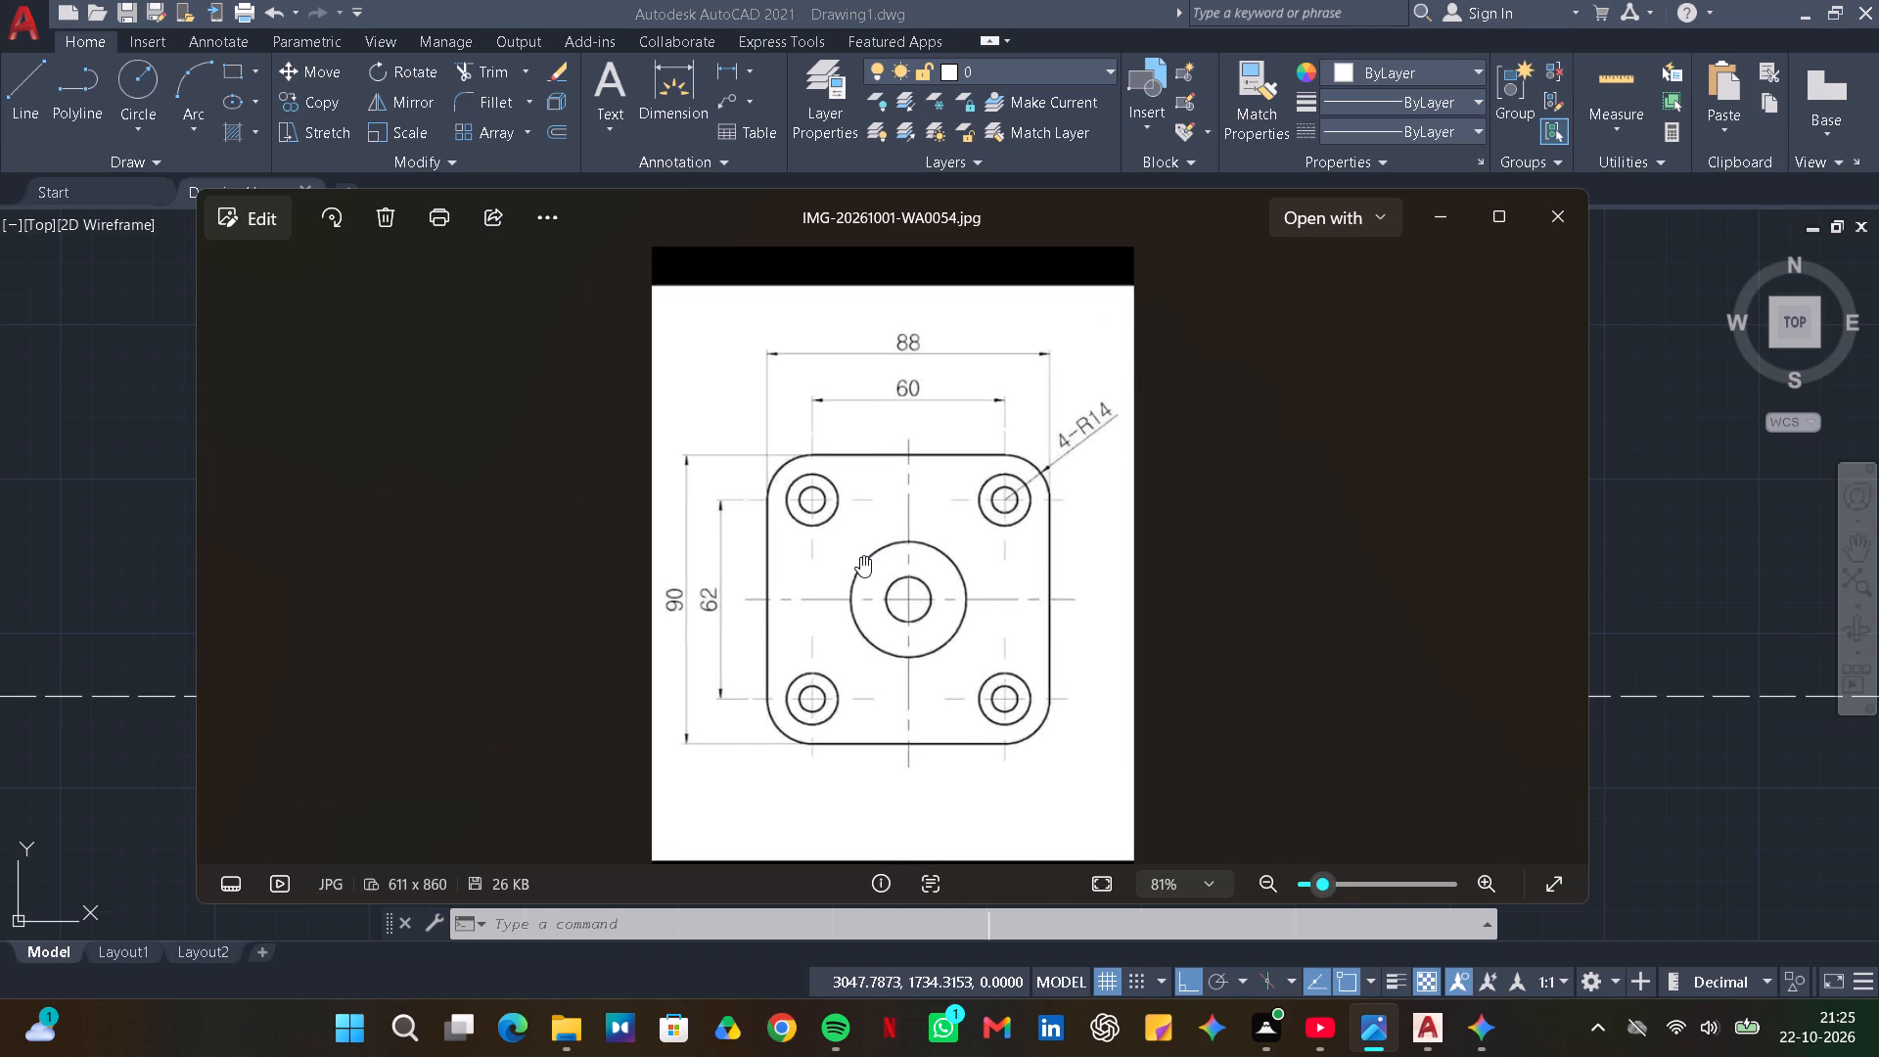
ctrl+scroll(860, 556, down, 8)
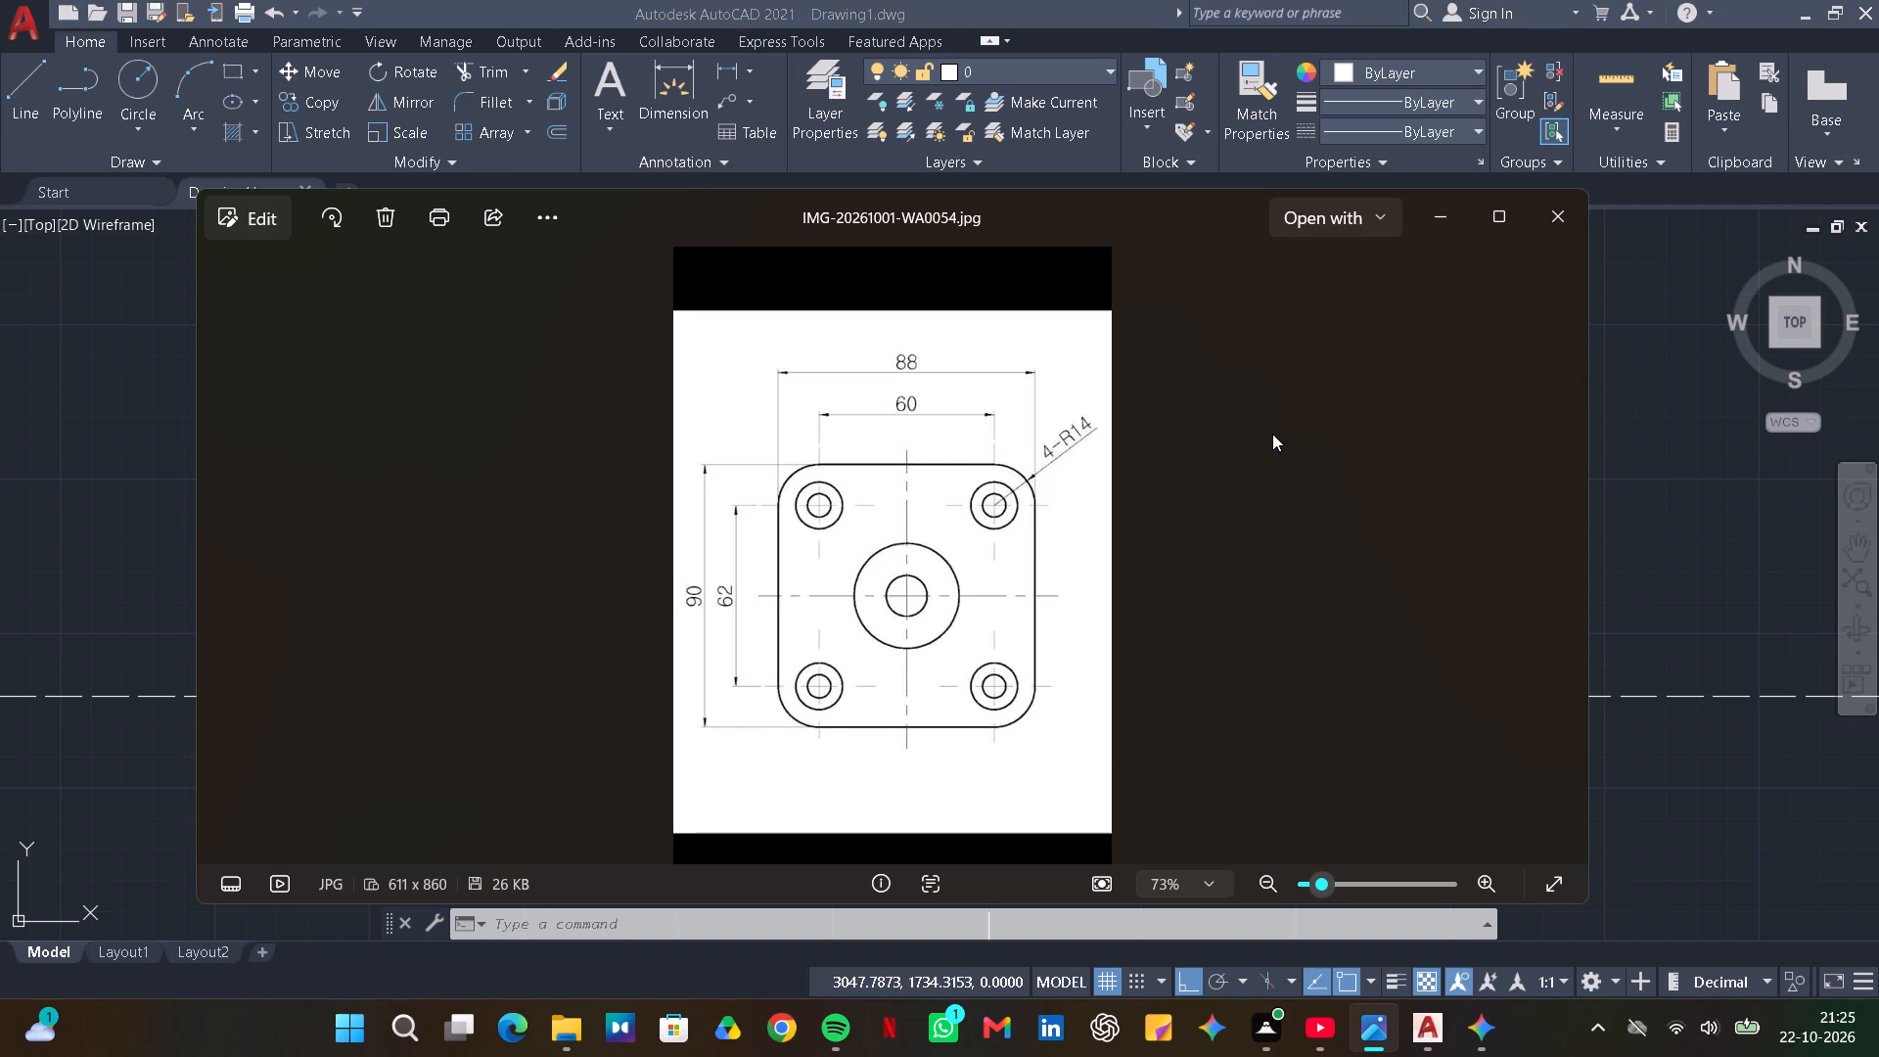
key(alt+Tab)
key(alt+Tab)
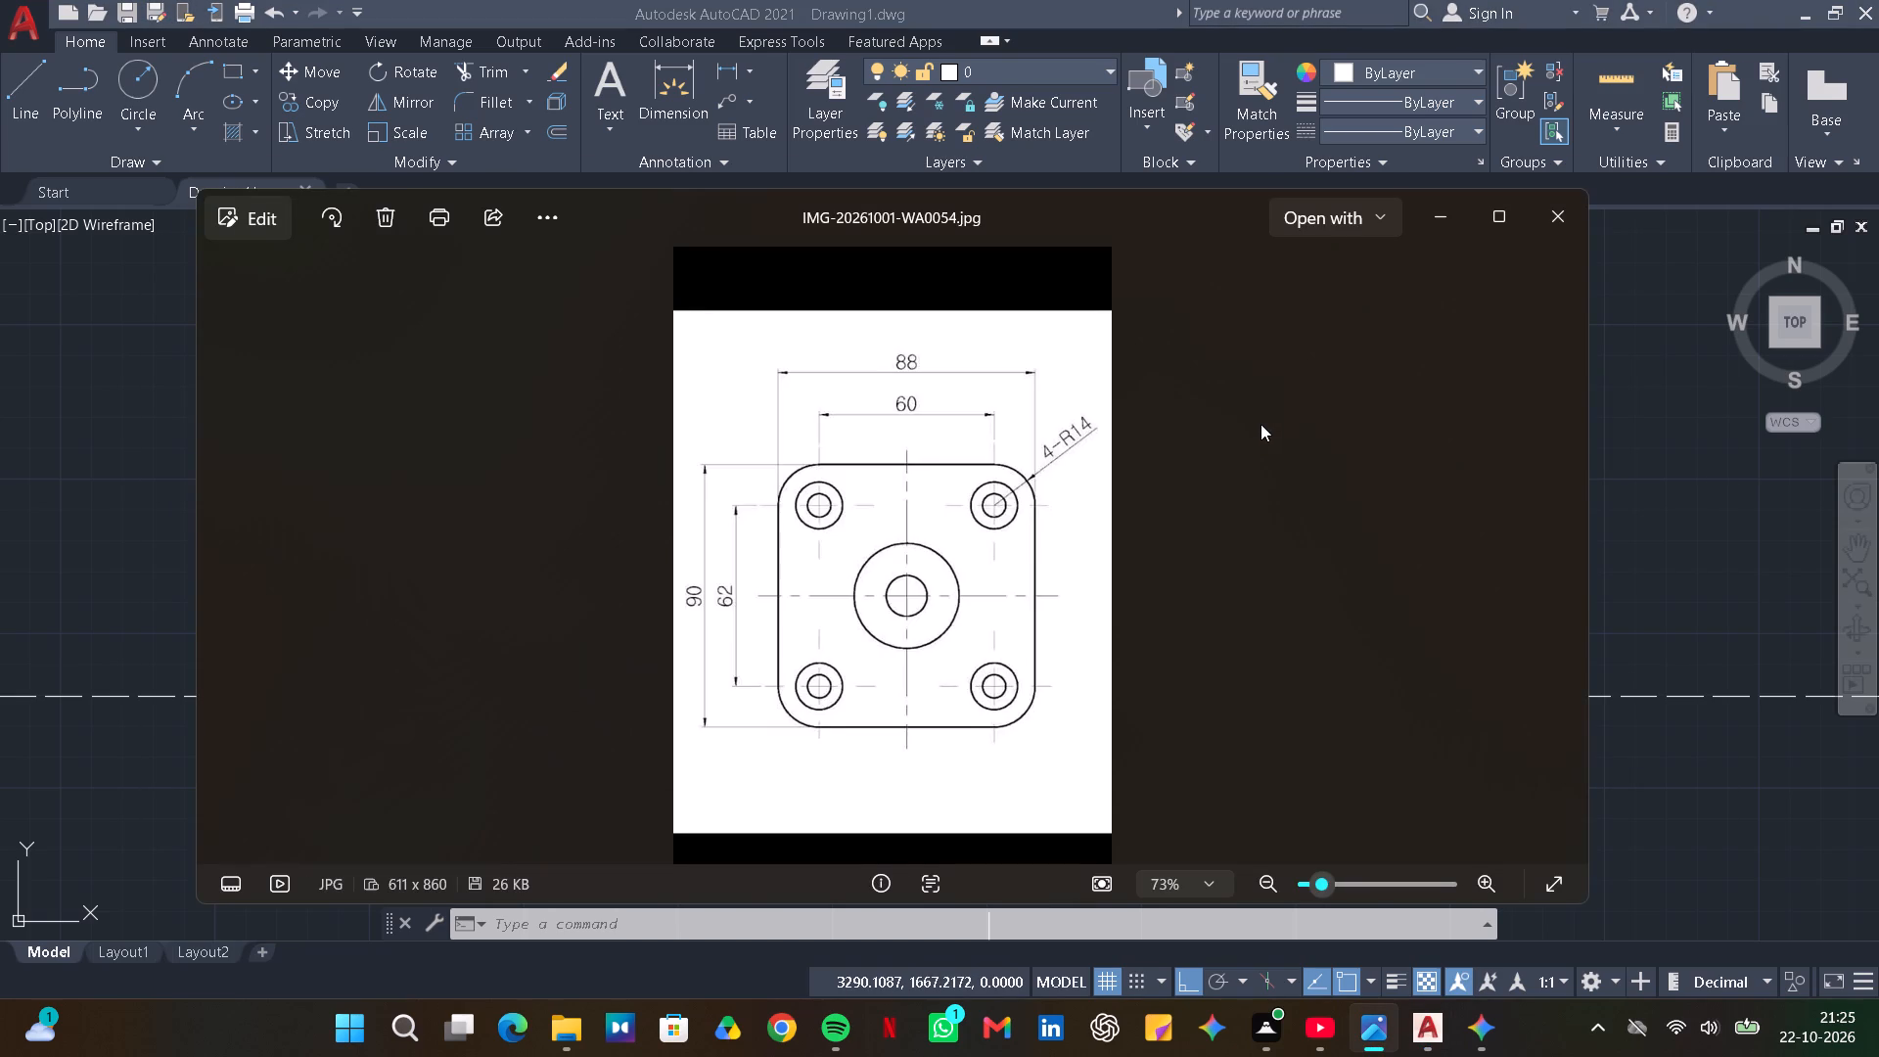
key(alt+Tab)
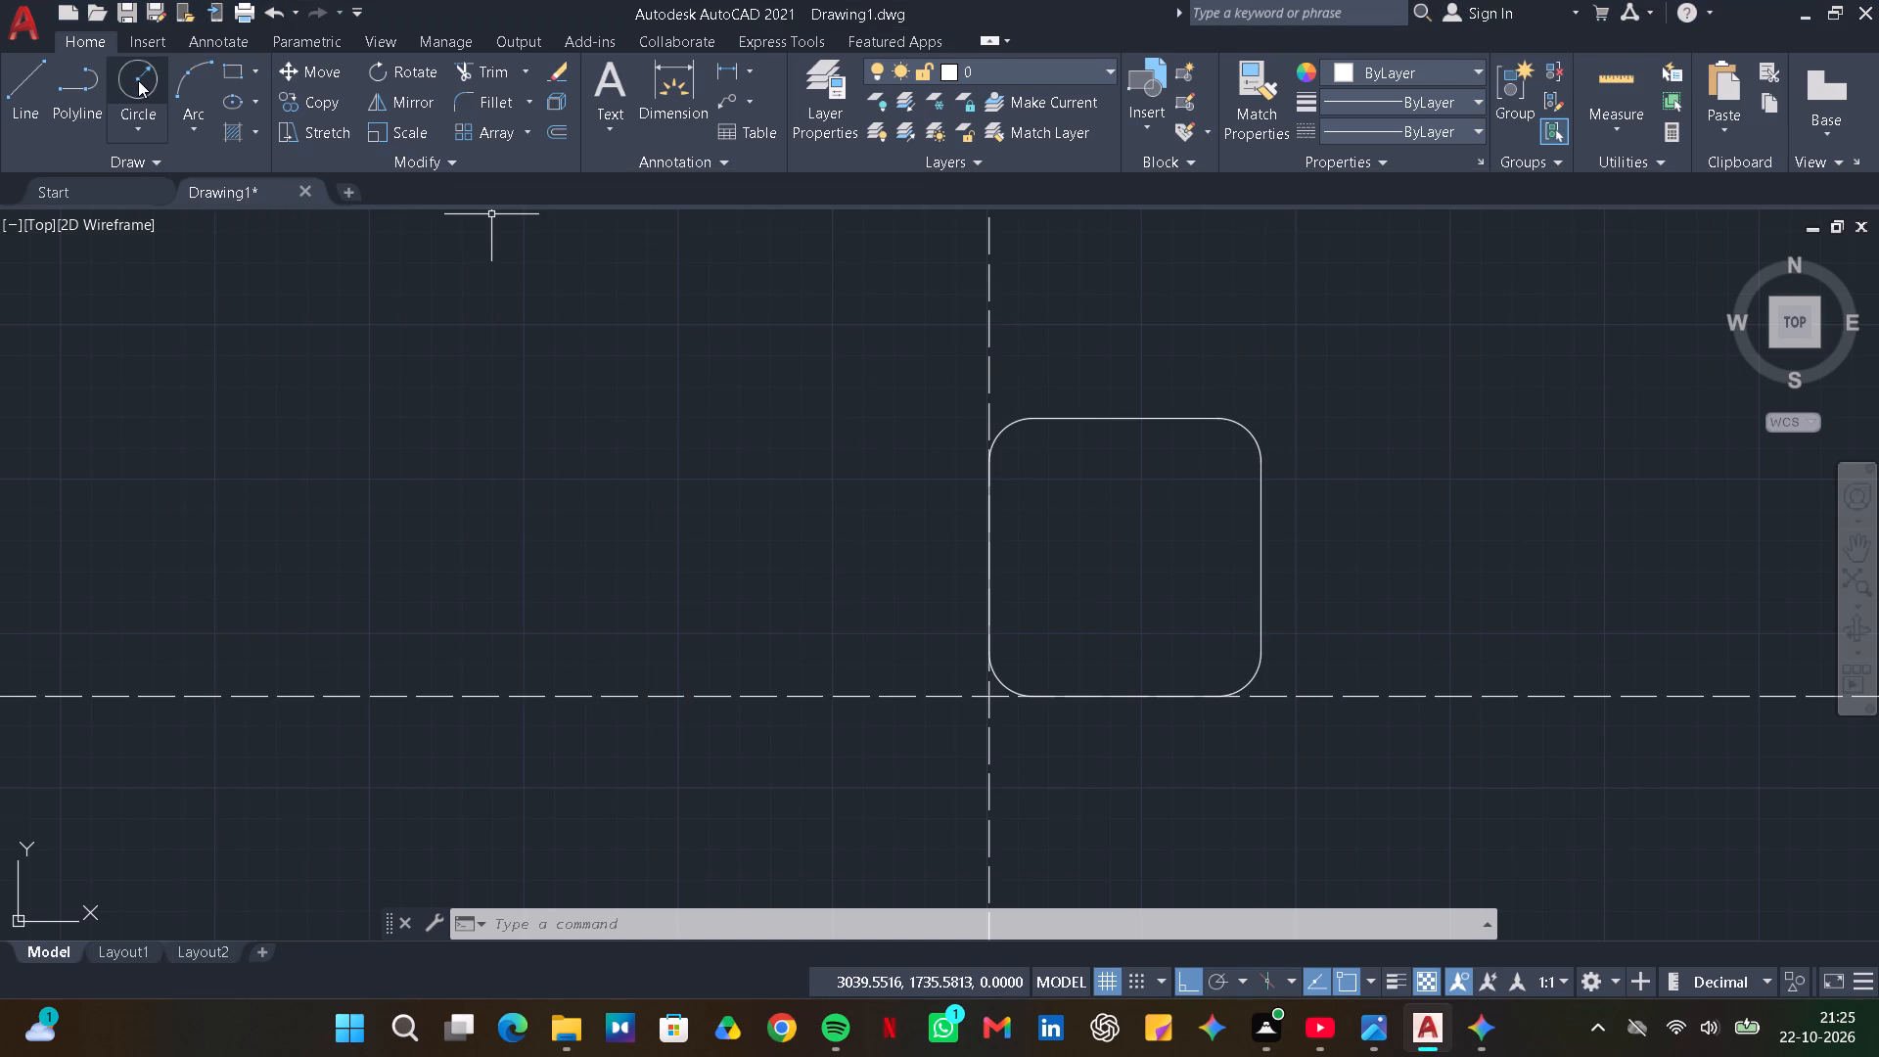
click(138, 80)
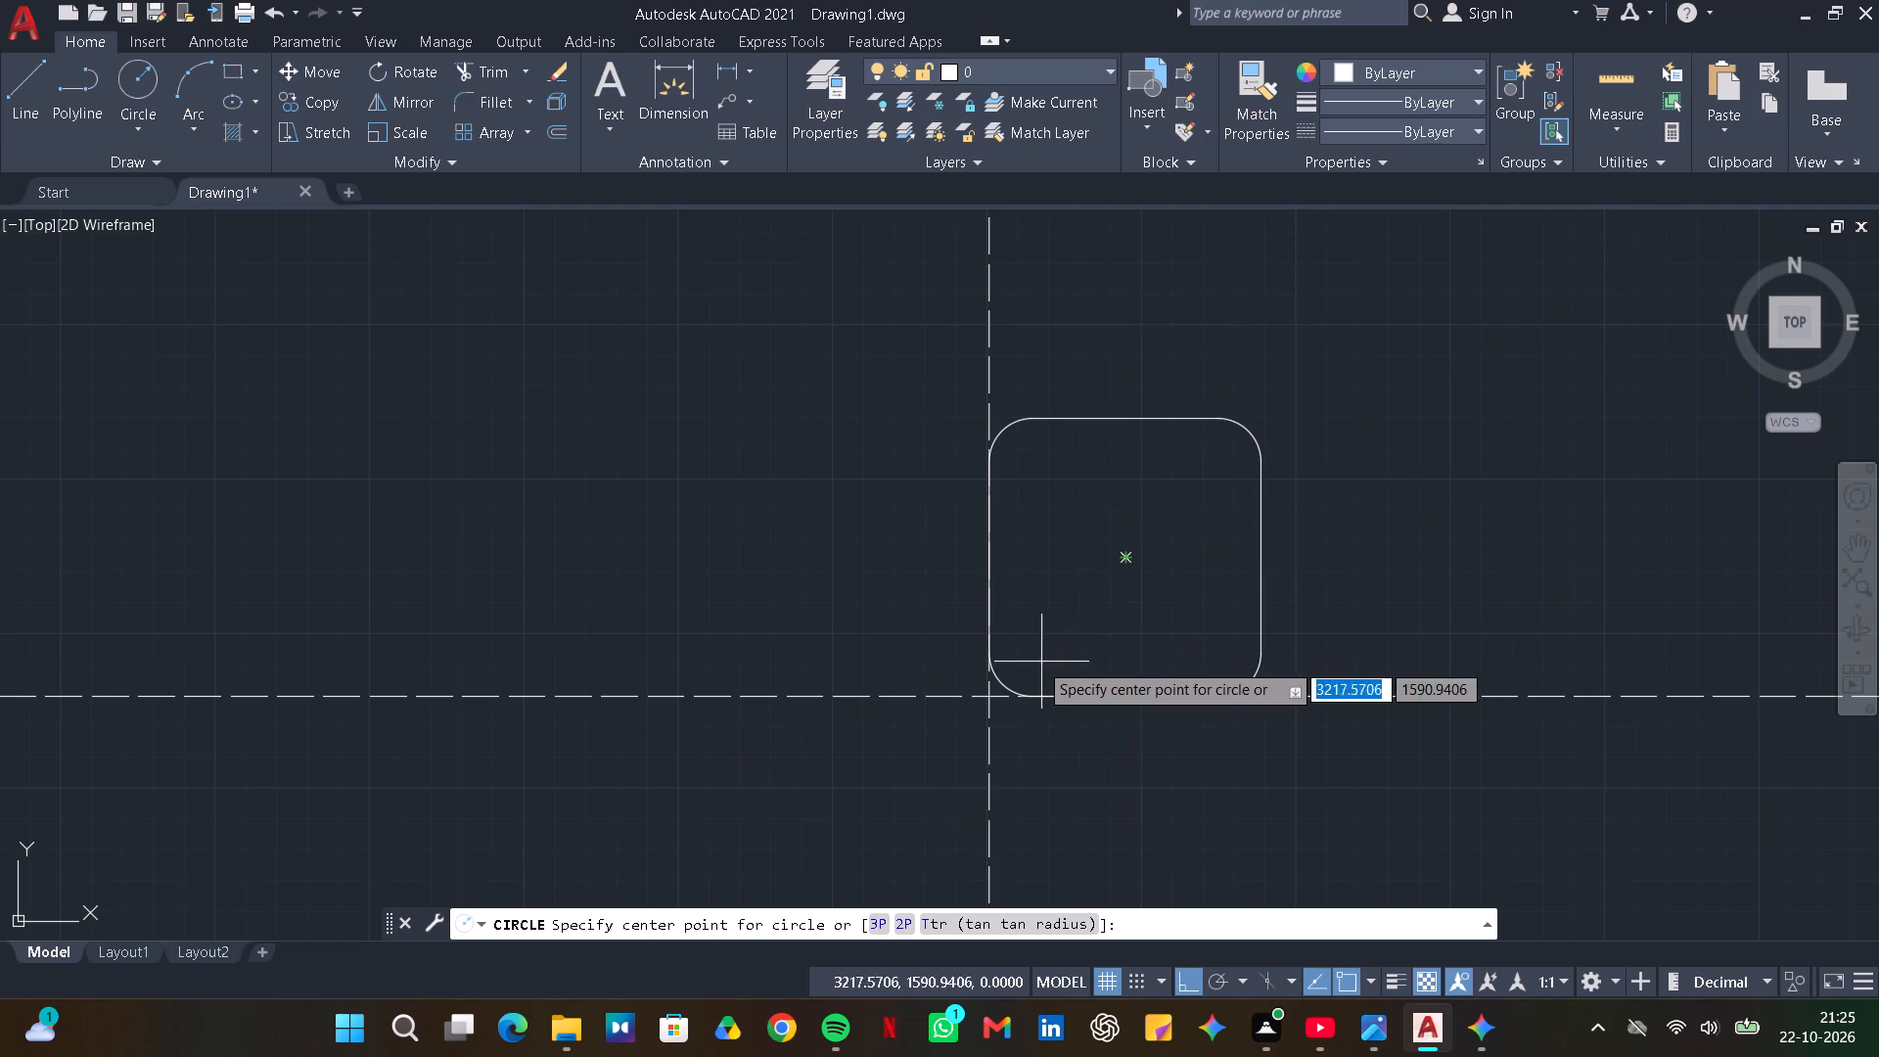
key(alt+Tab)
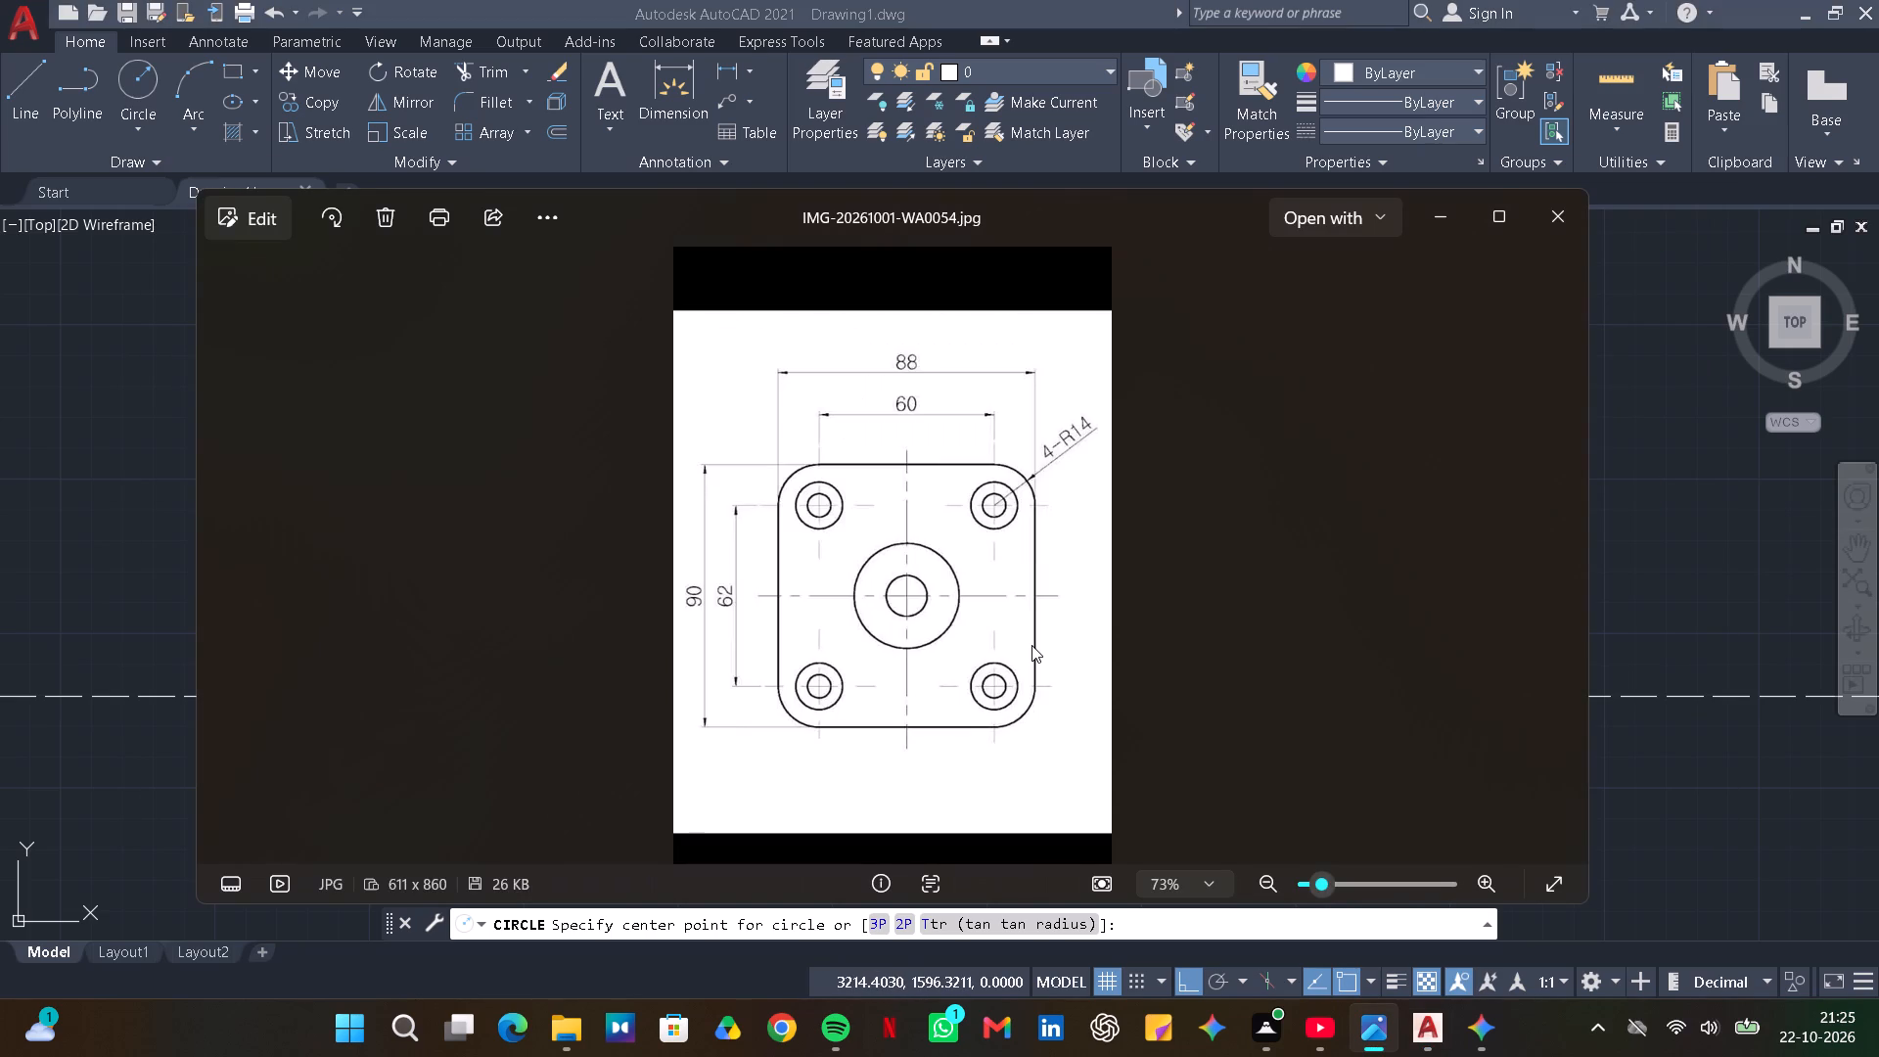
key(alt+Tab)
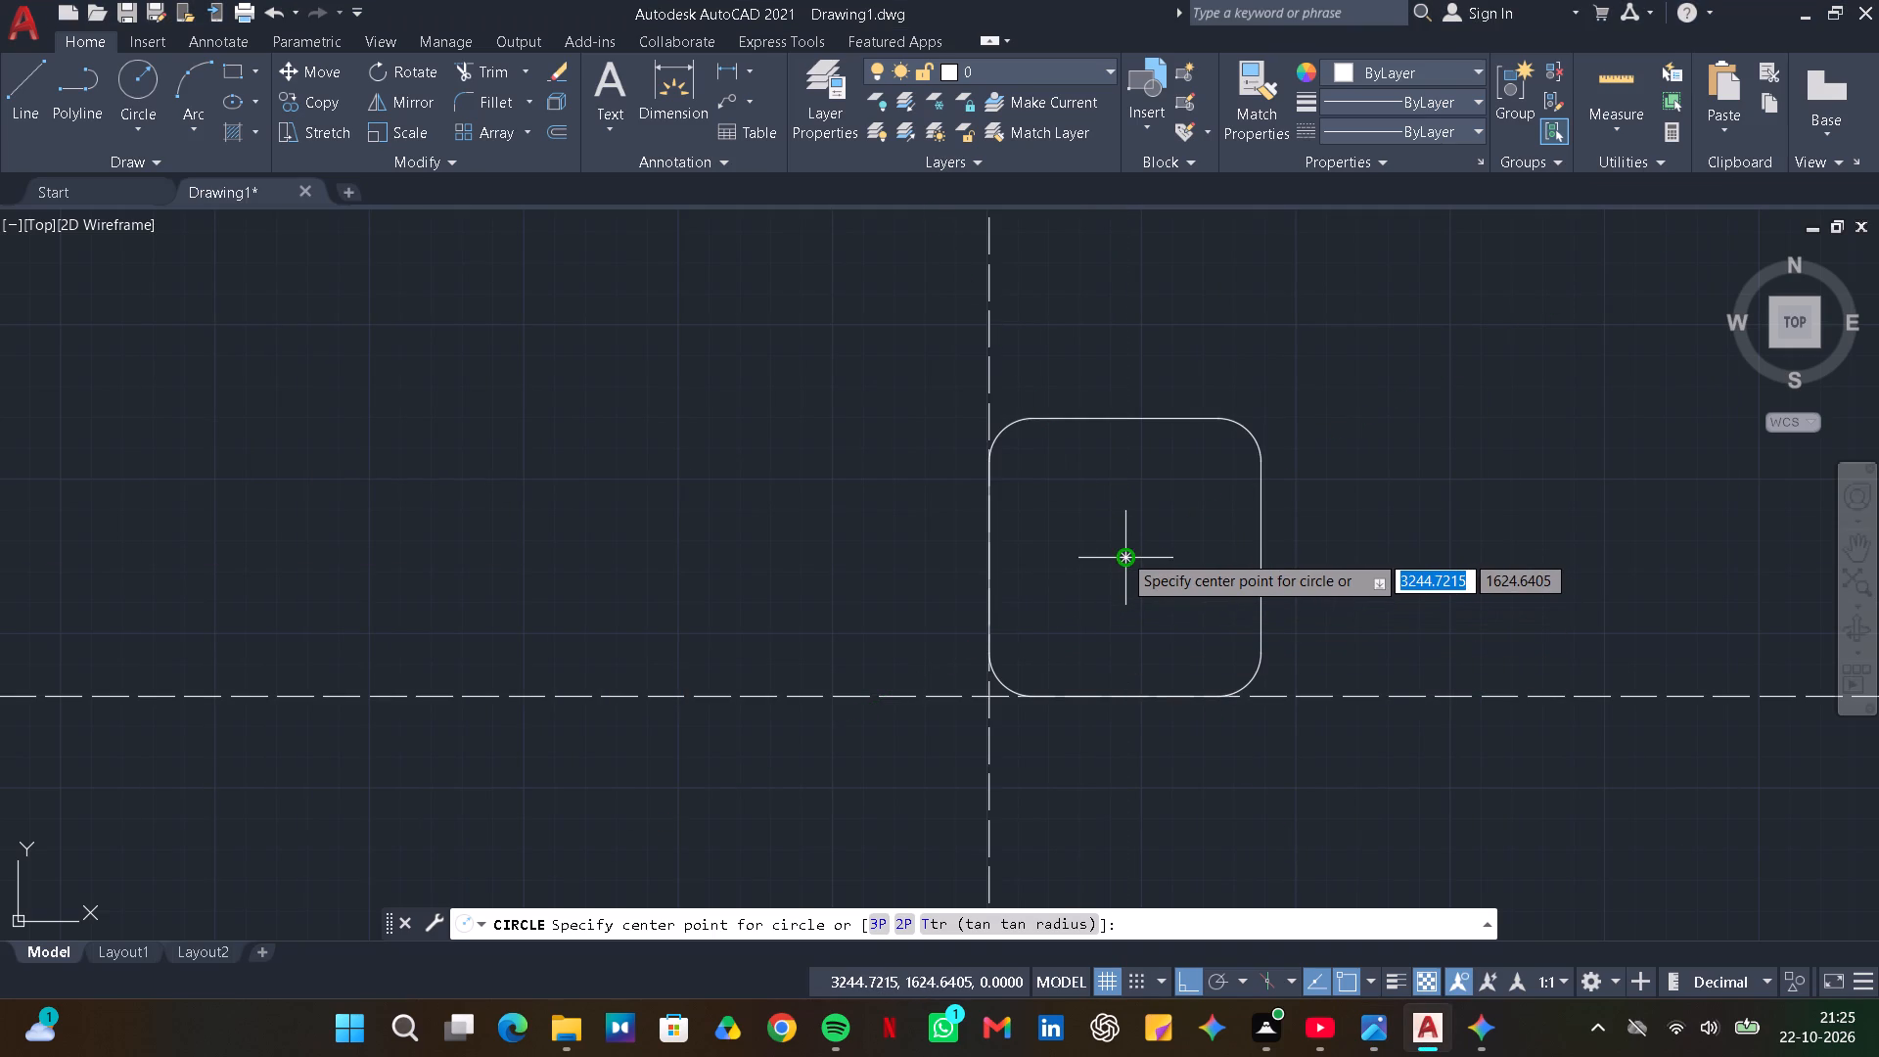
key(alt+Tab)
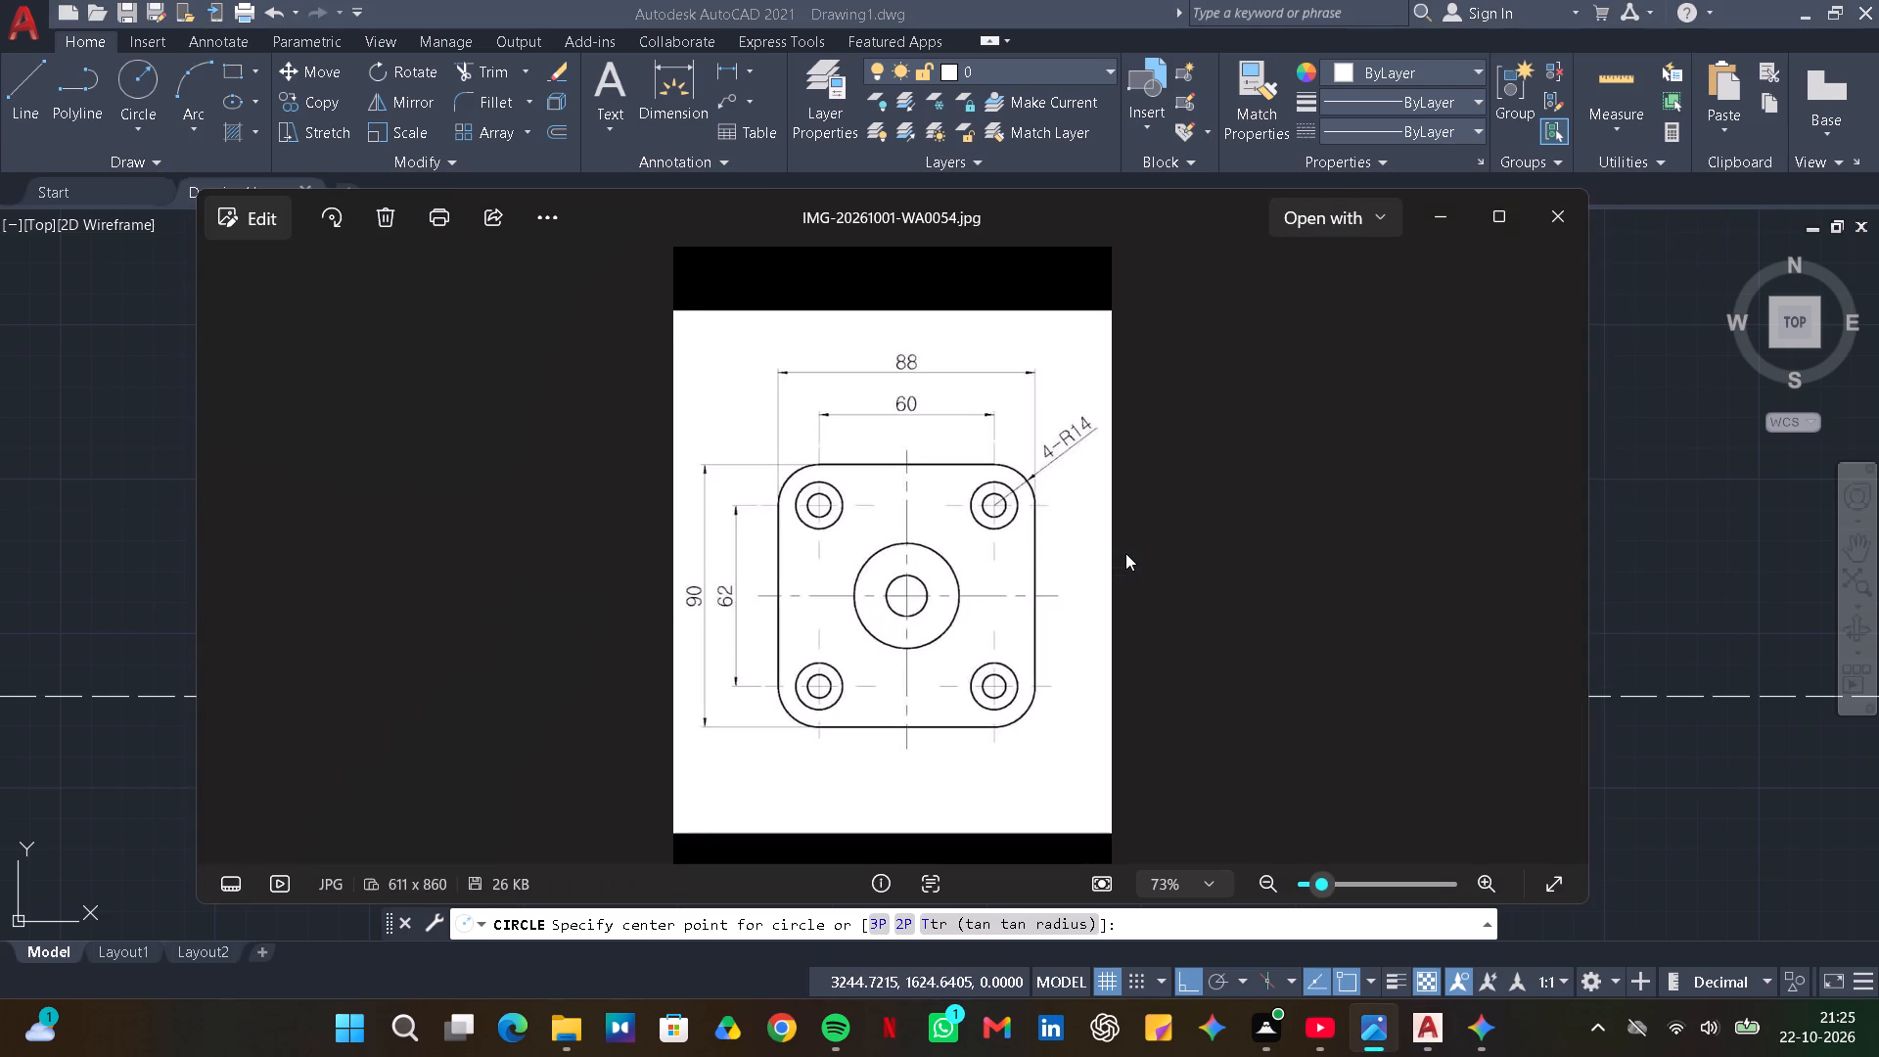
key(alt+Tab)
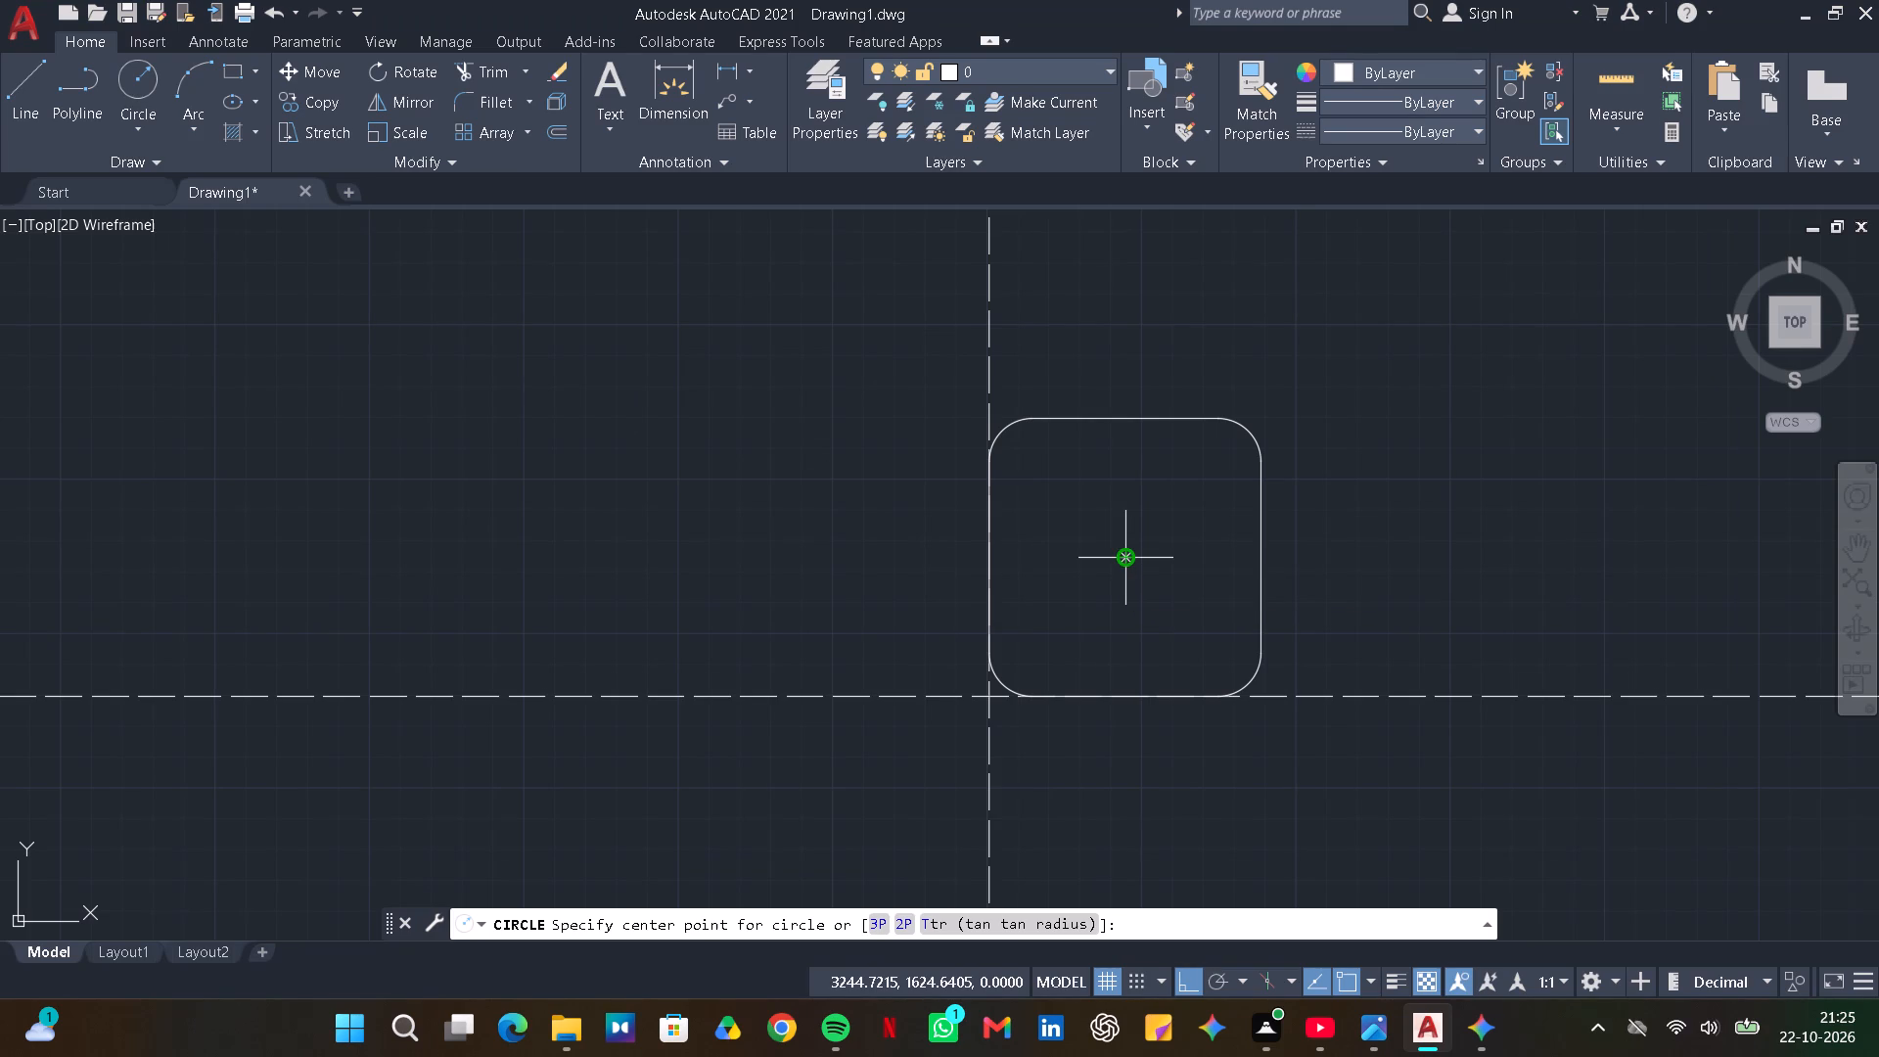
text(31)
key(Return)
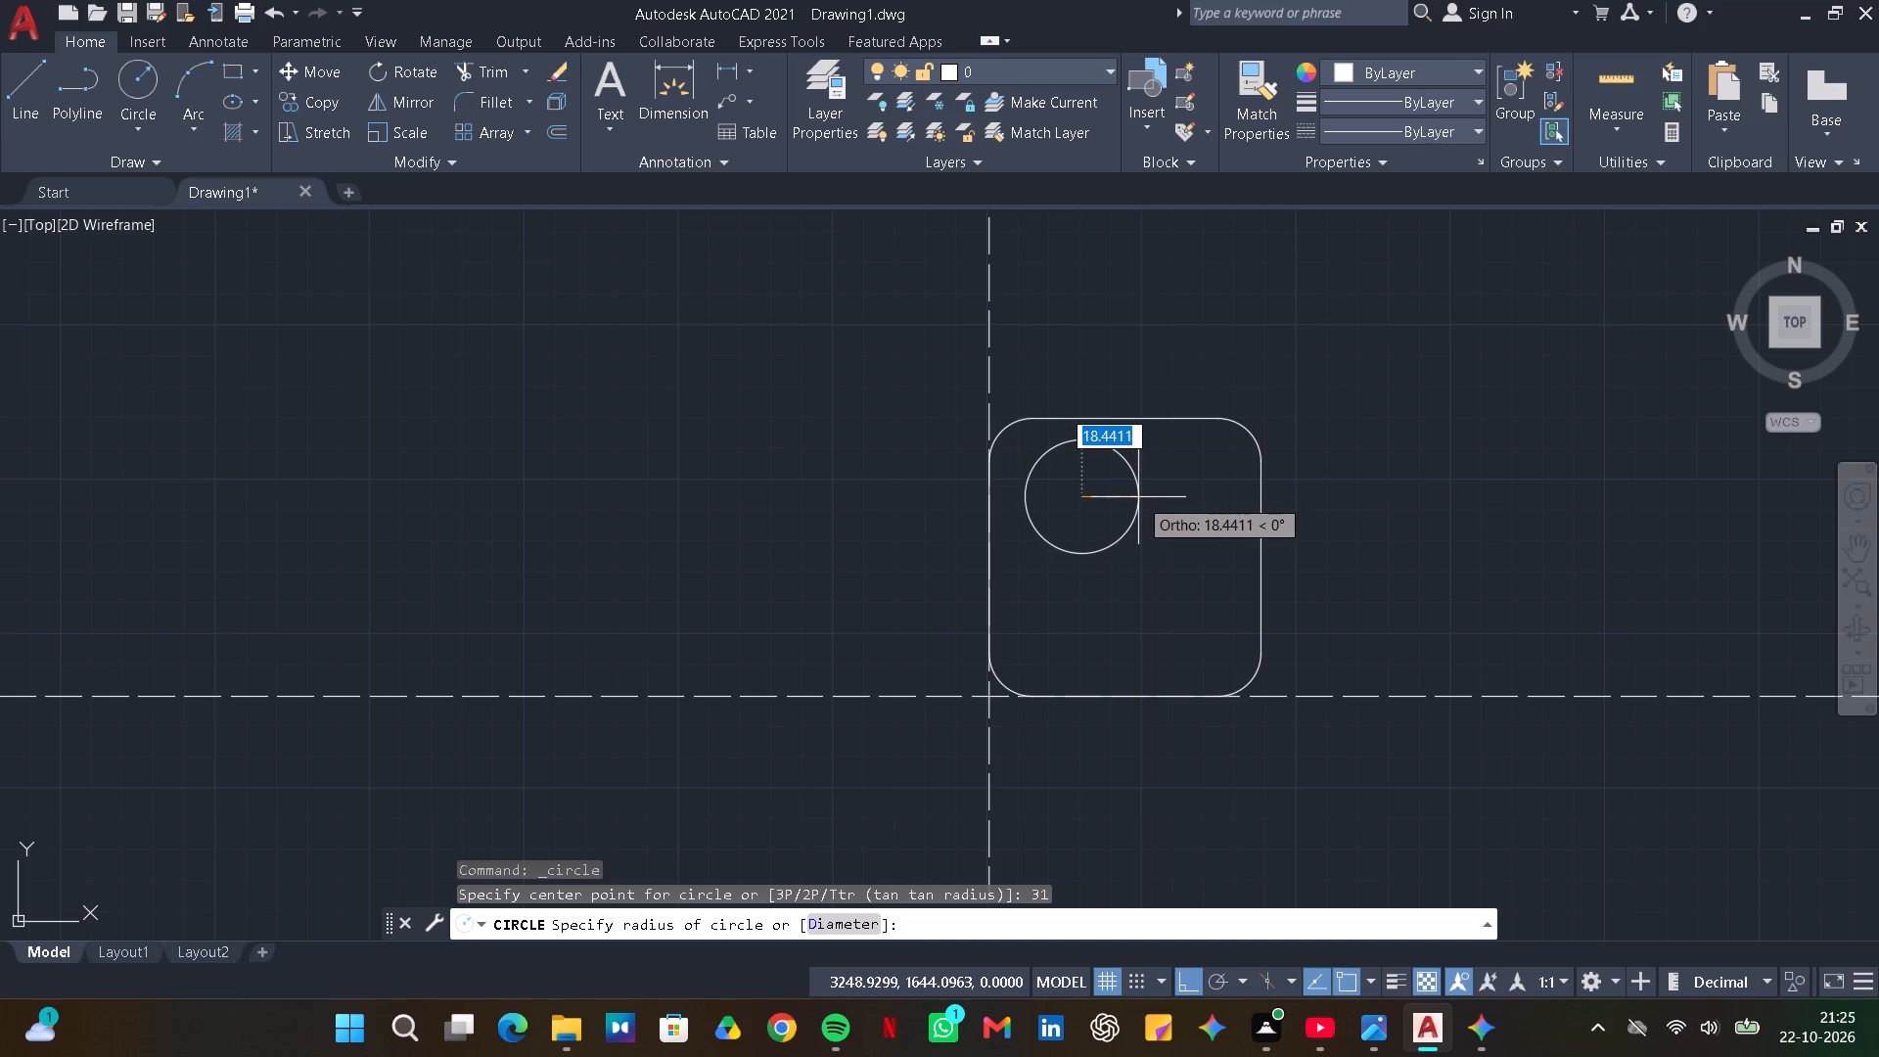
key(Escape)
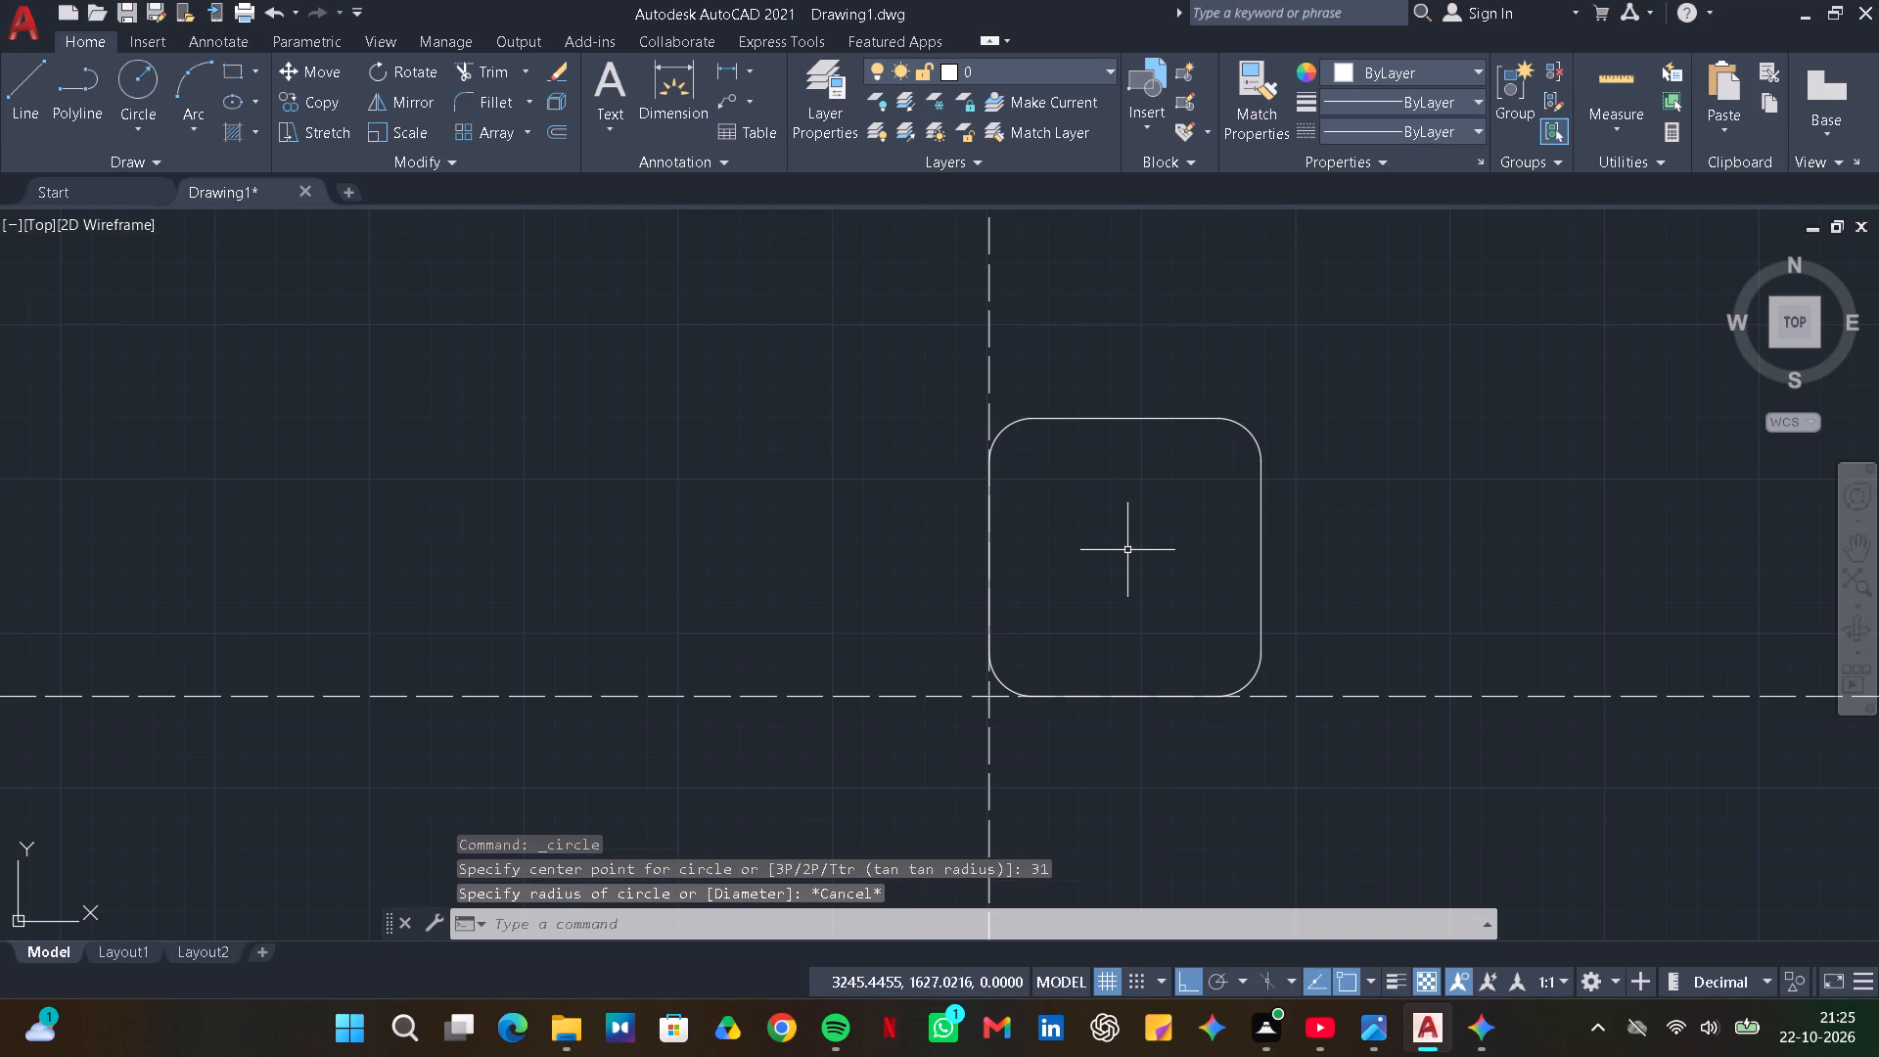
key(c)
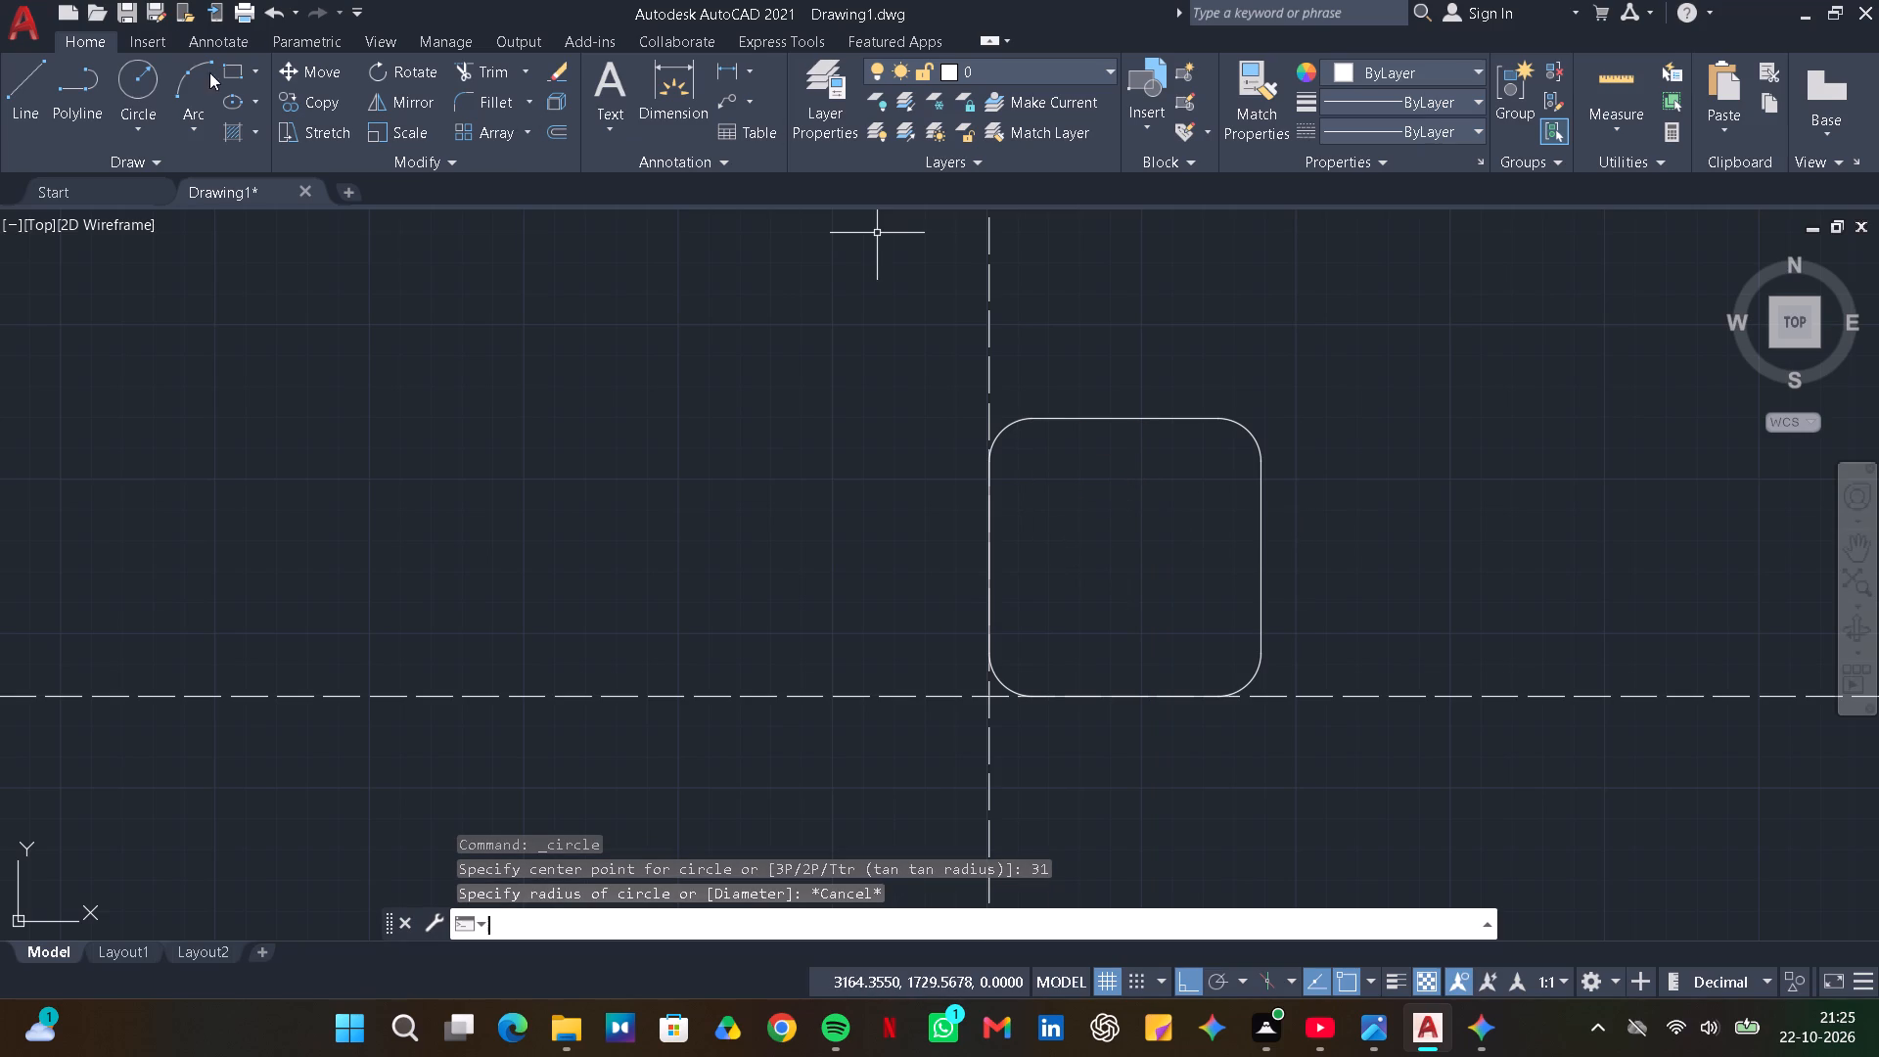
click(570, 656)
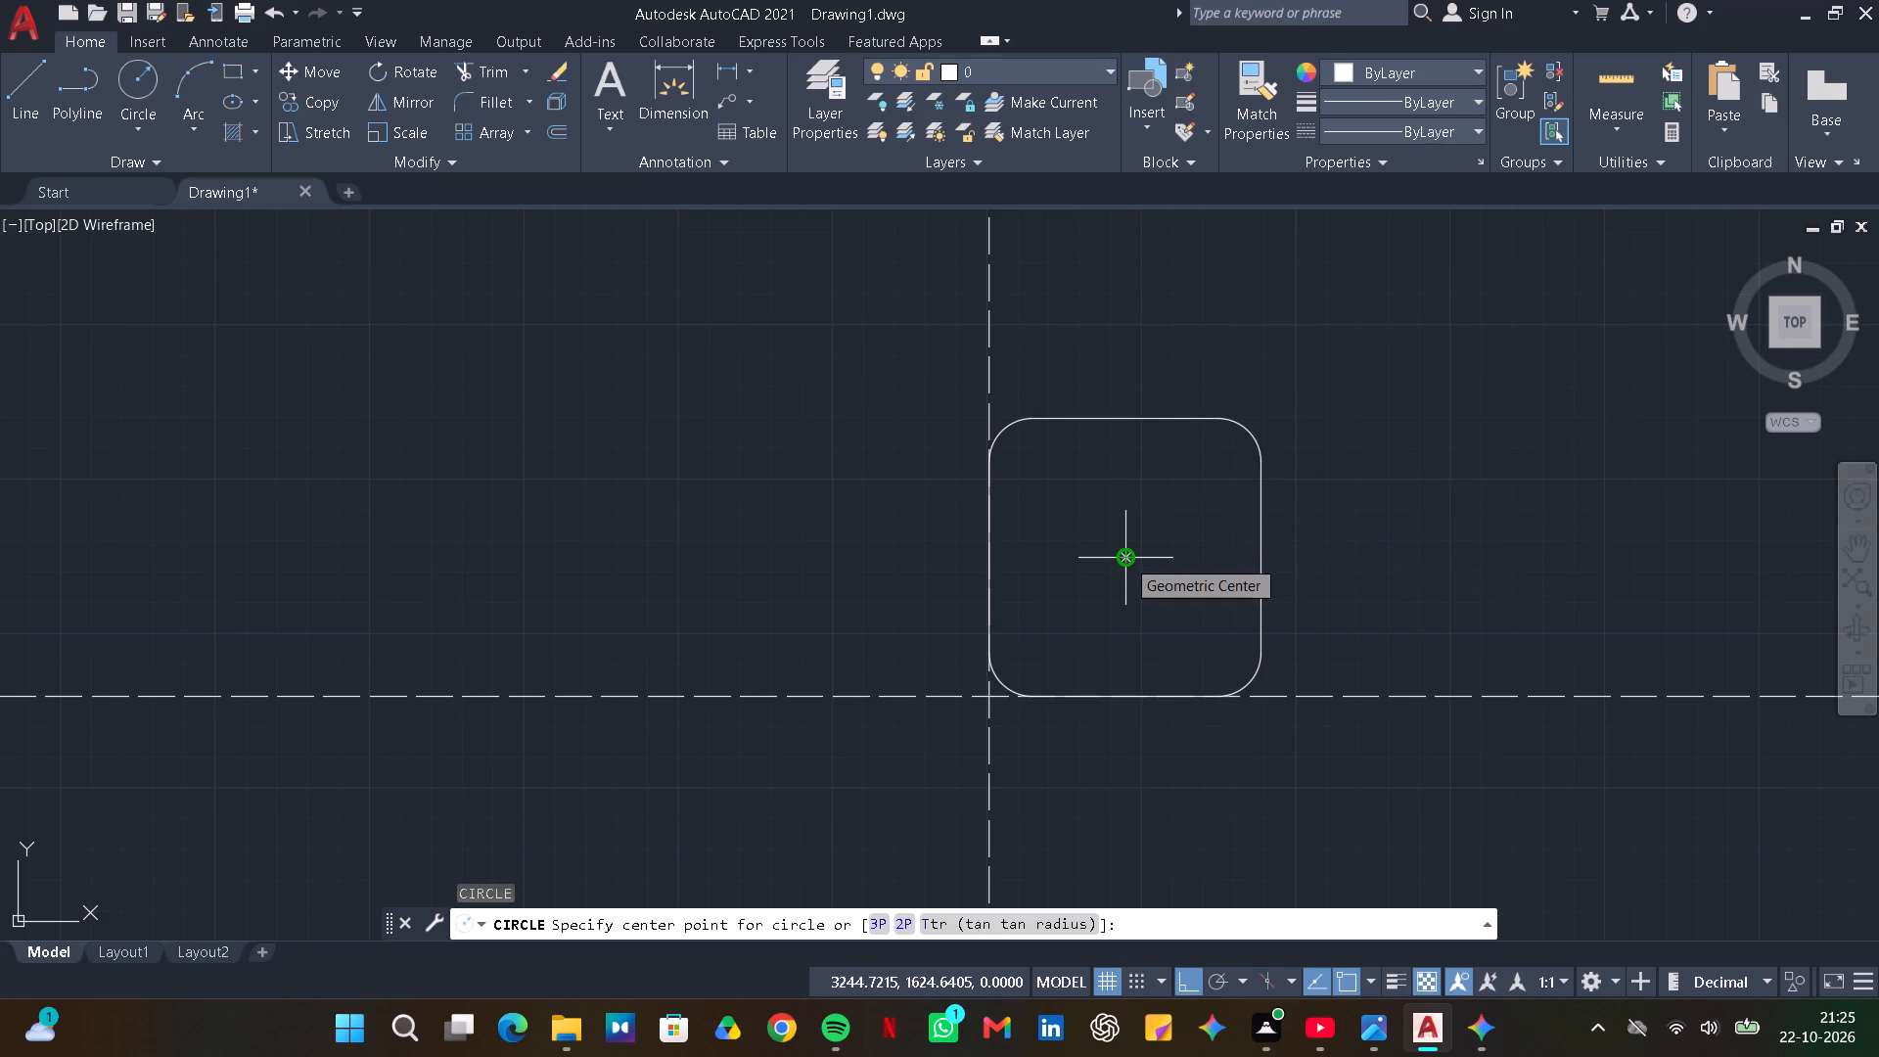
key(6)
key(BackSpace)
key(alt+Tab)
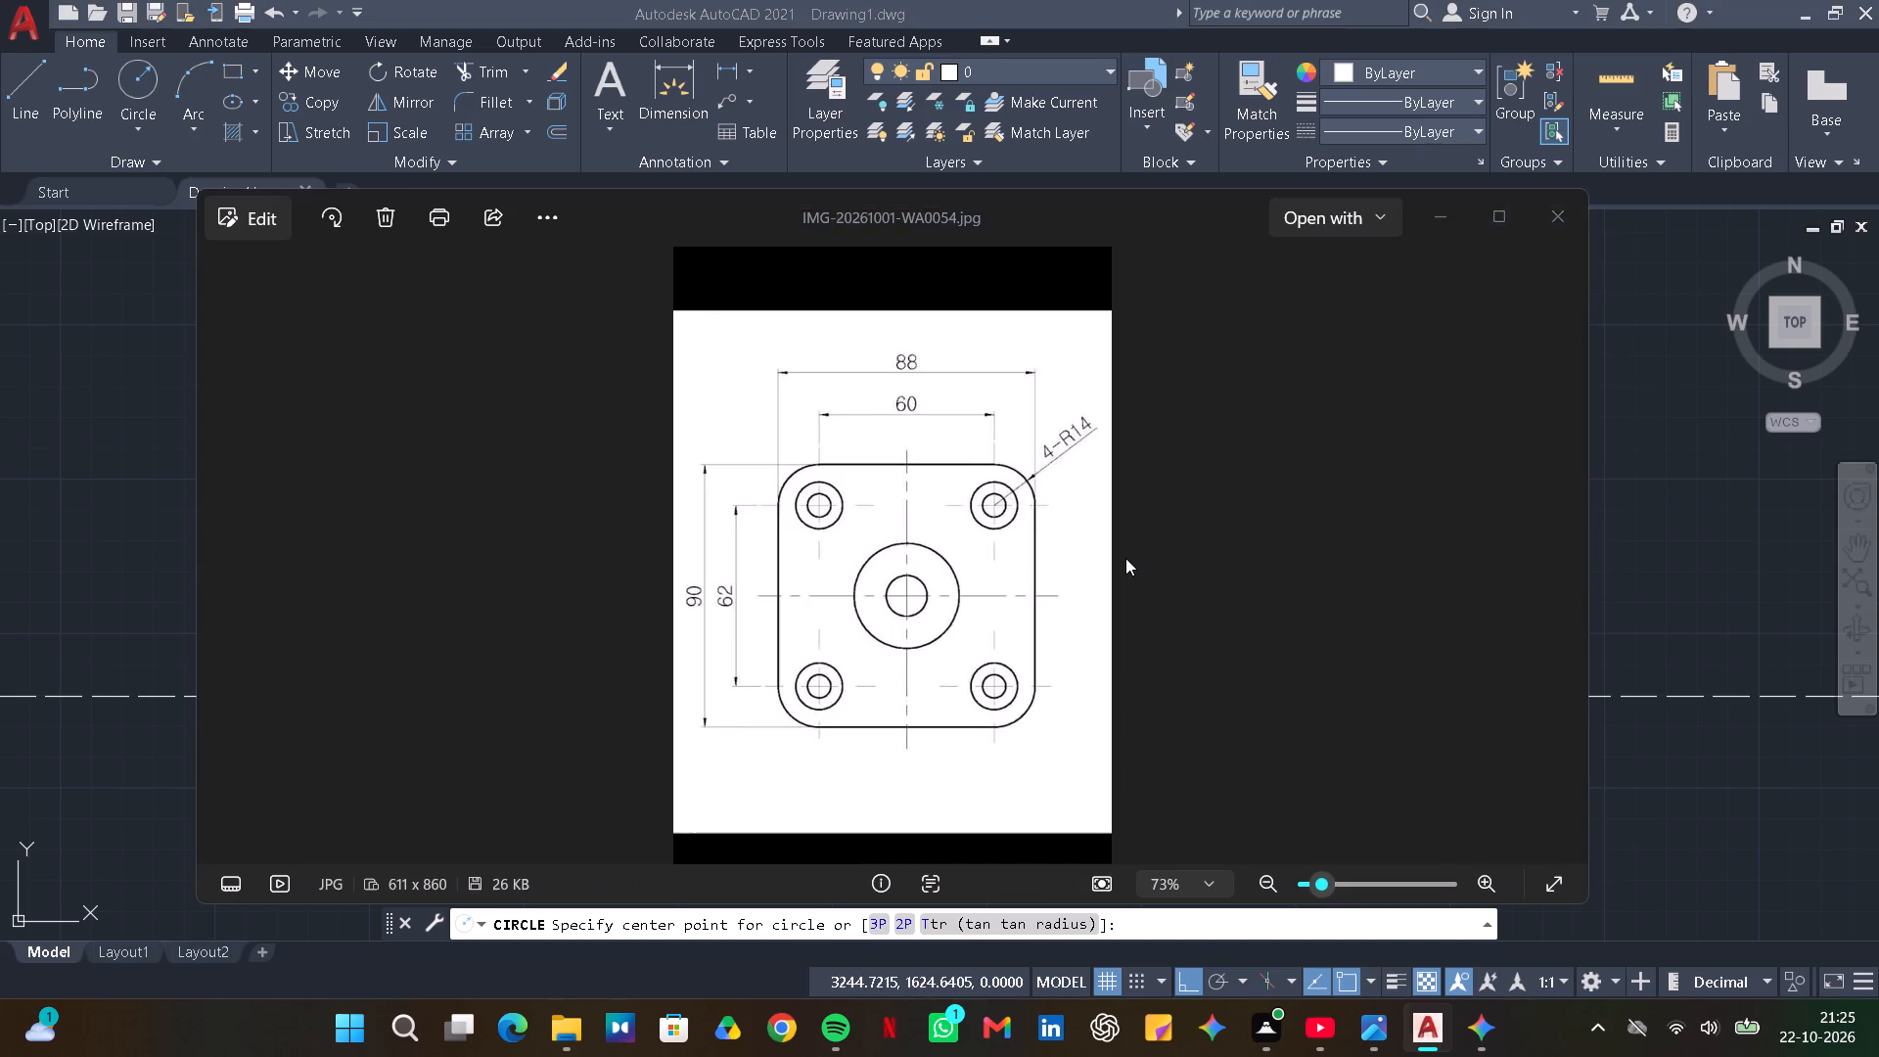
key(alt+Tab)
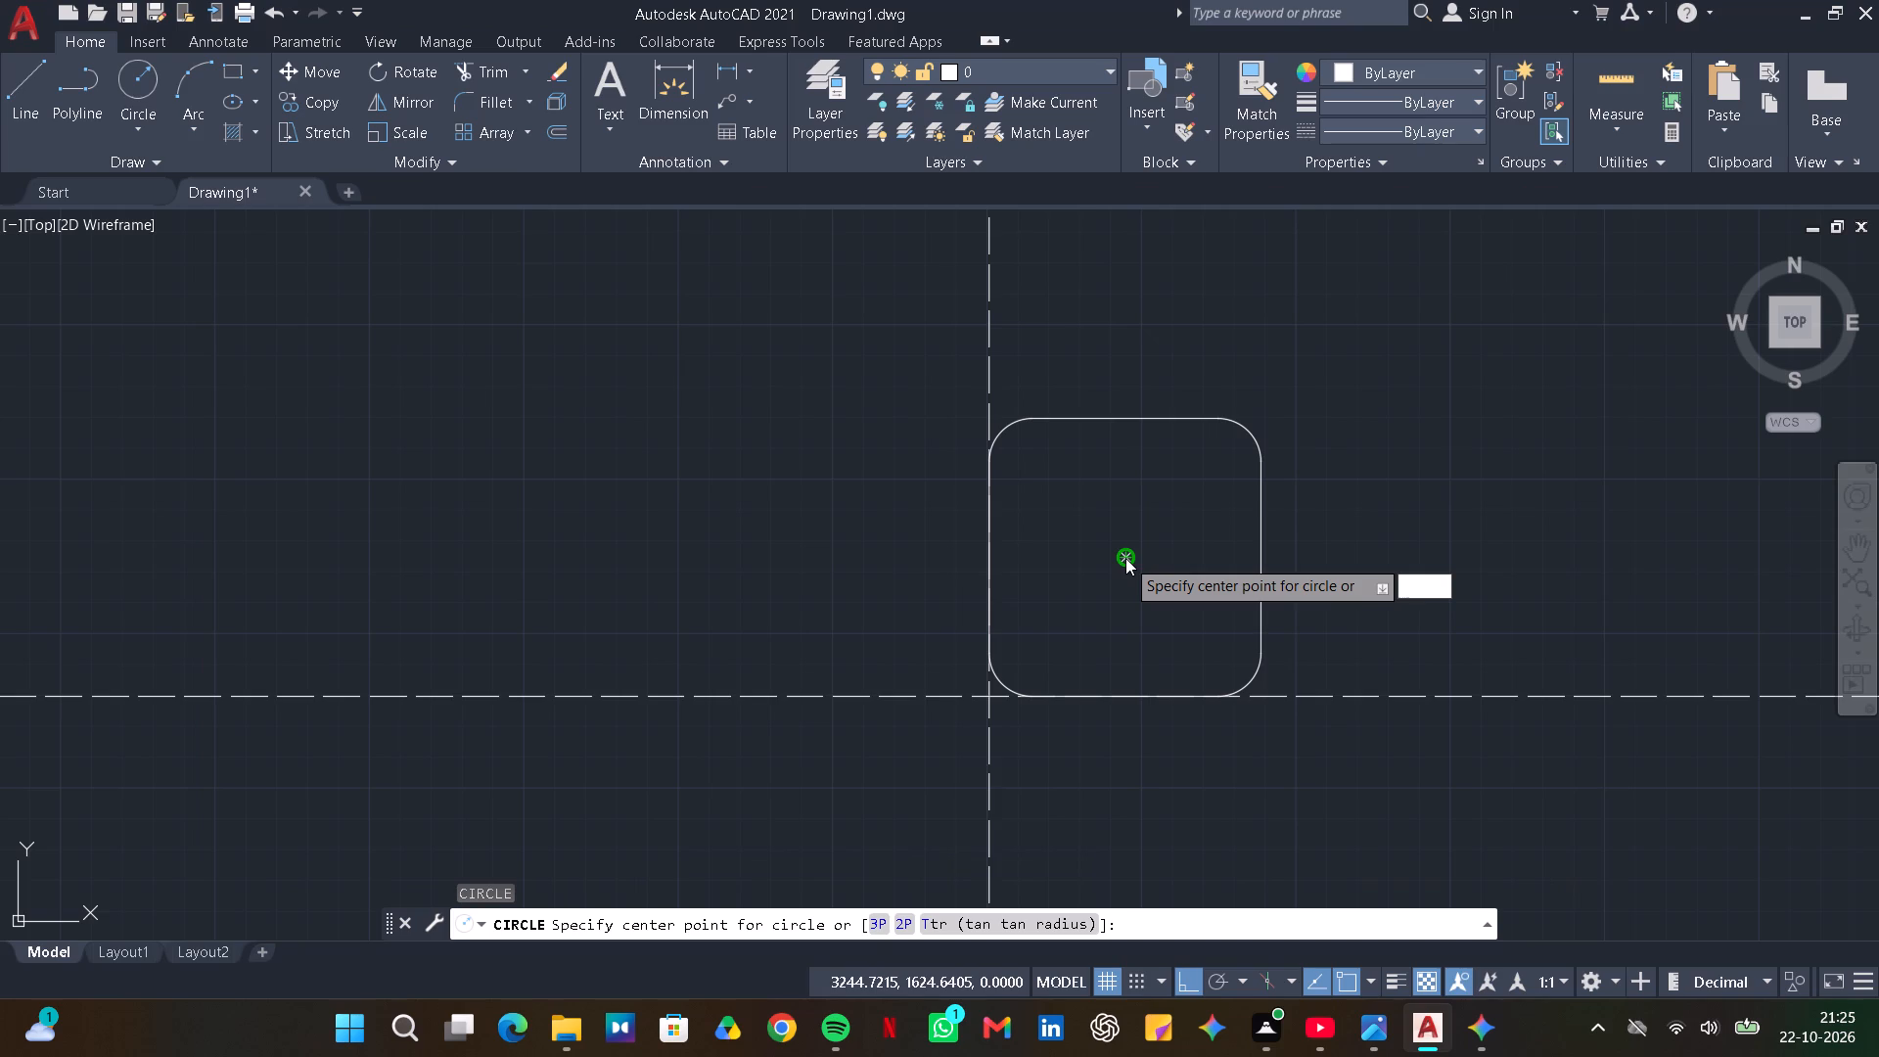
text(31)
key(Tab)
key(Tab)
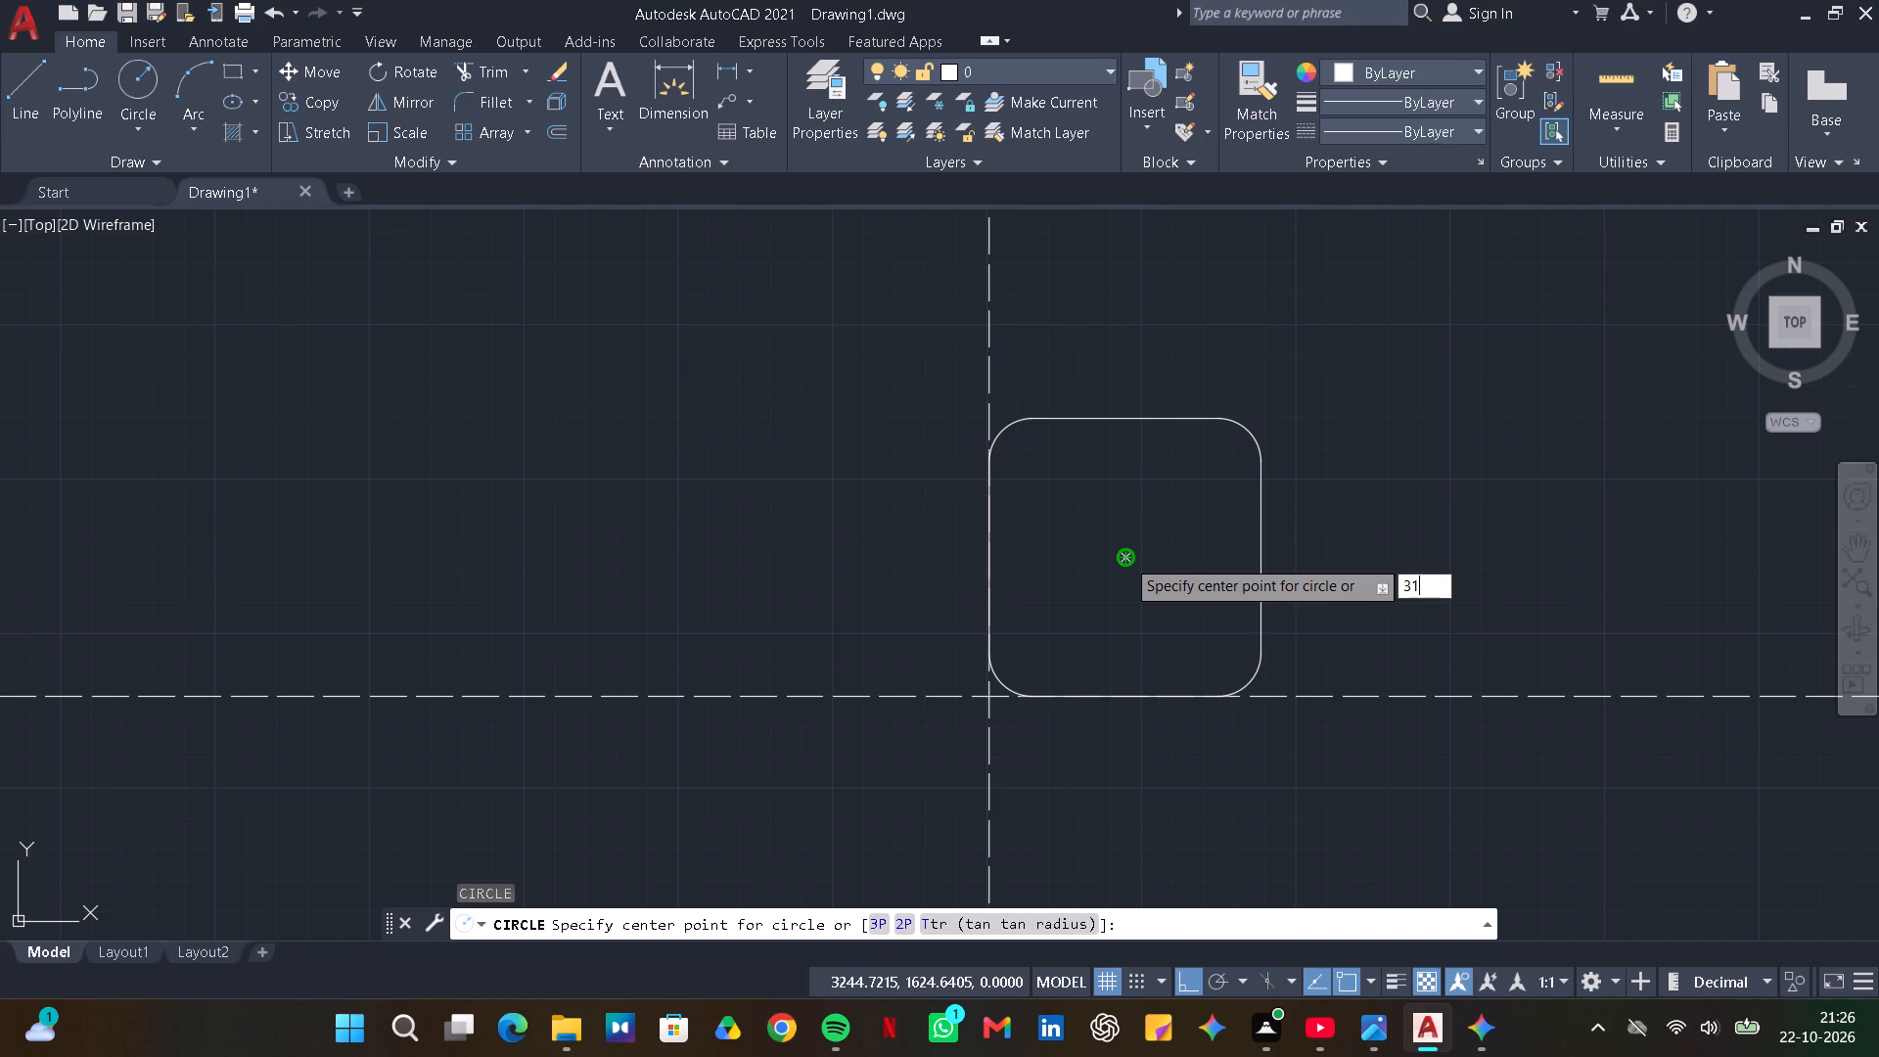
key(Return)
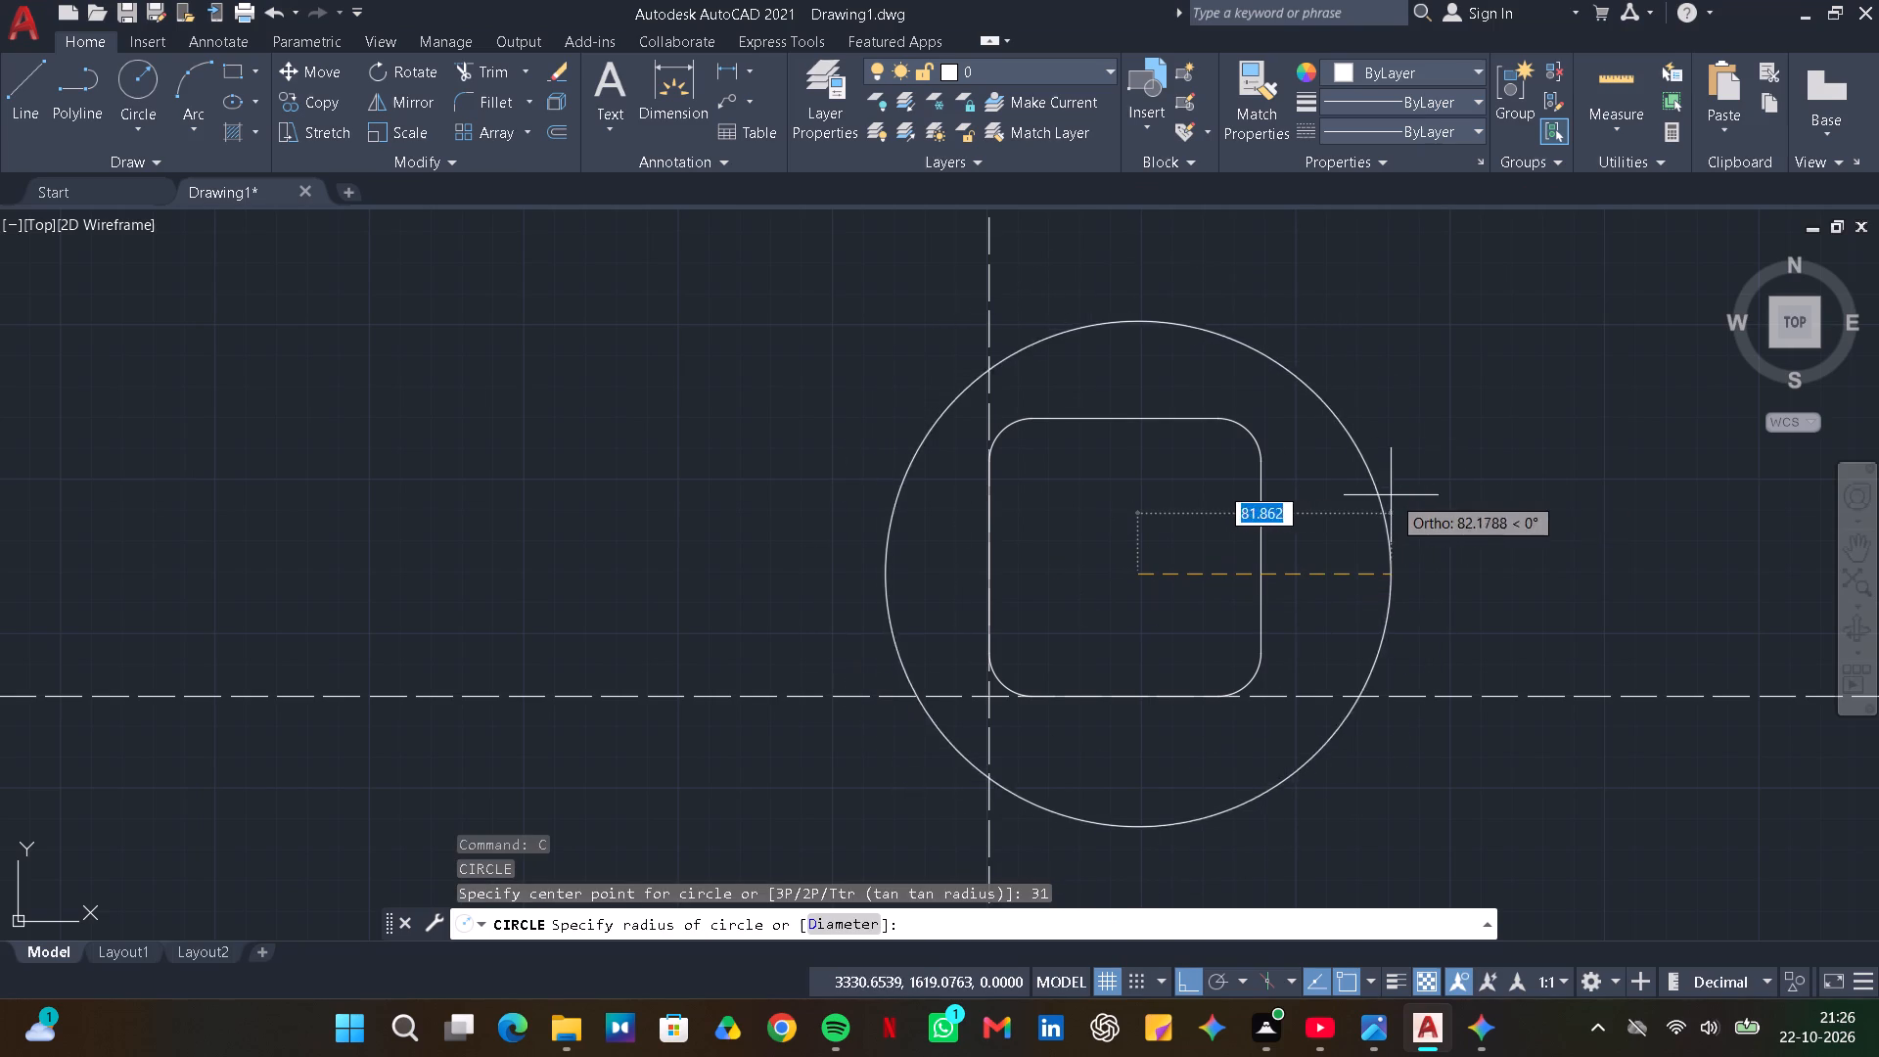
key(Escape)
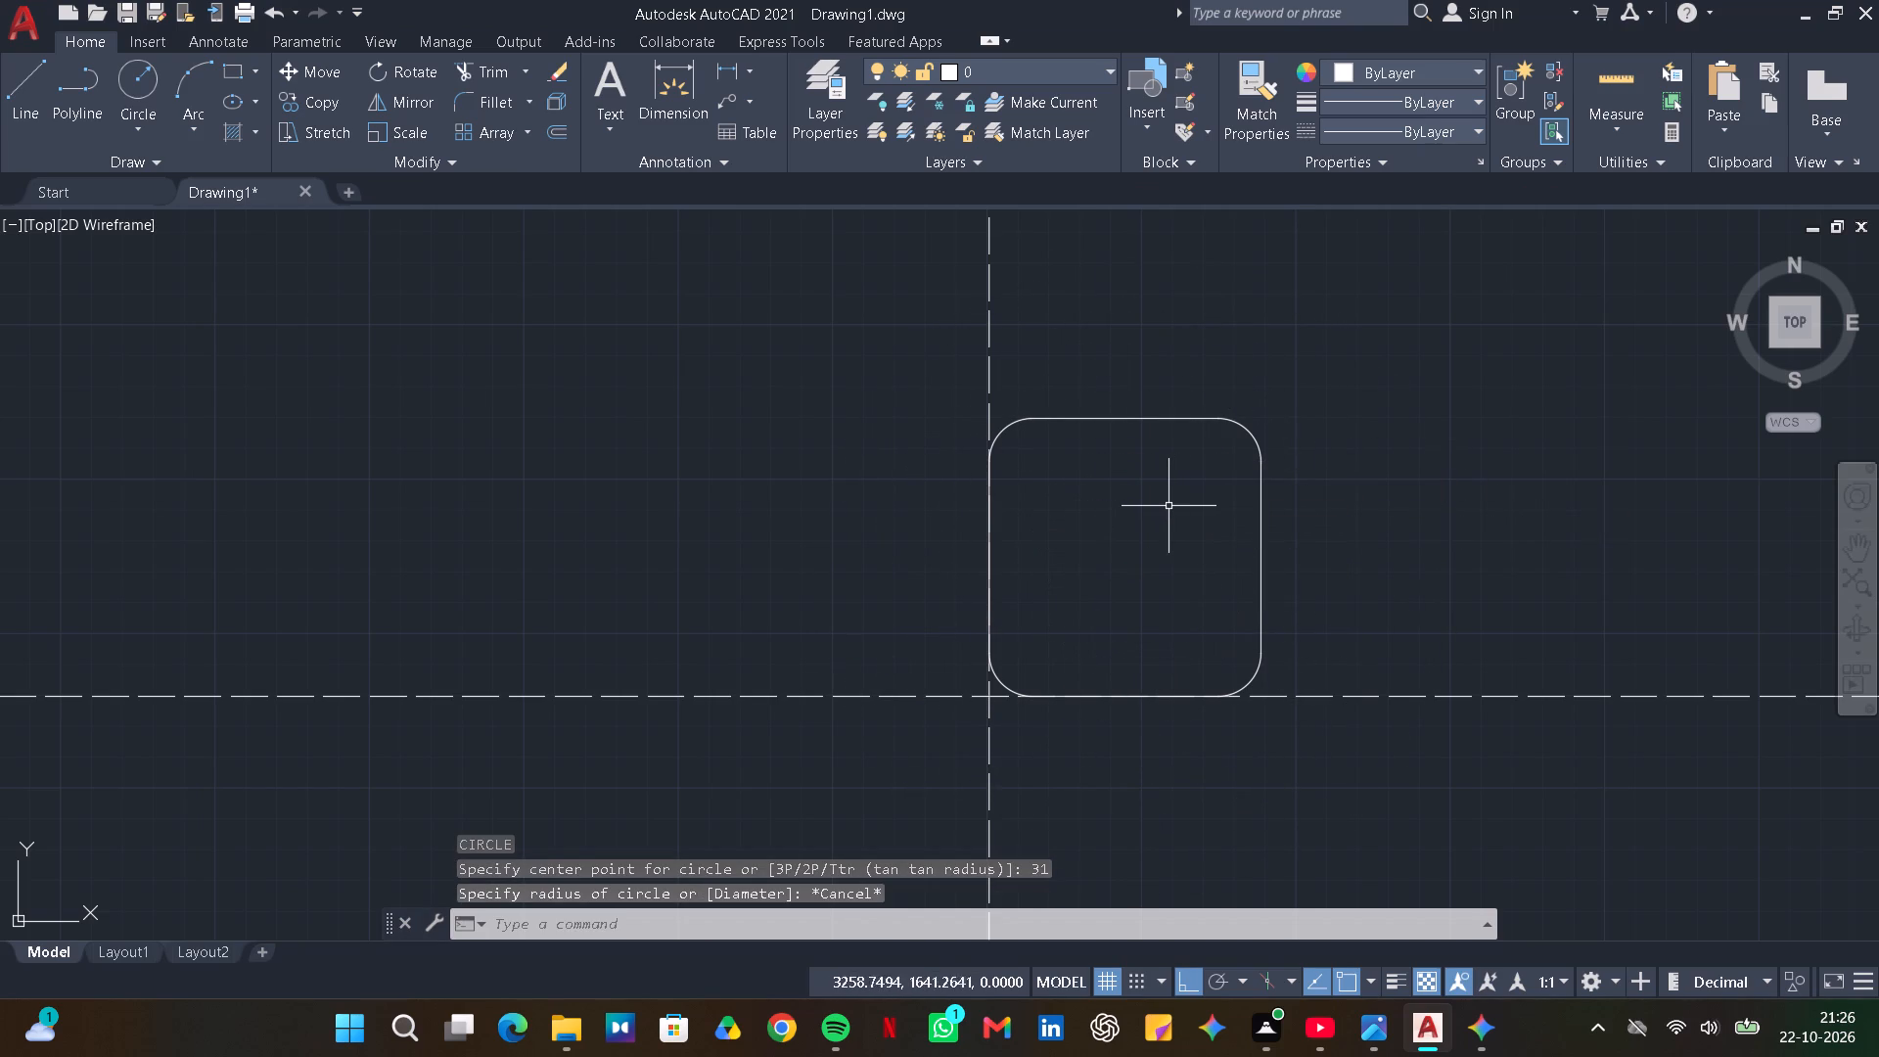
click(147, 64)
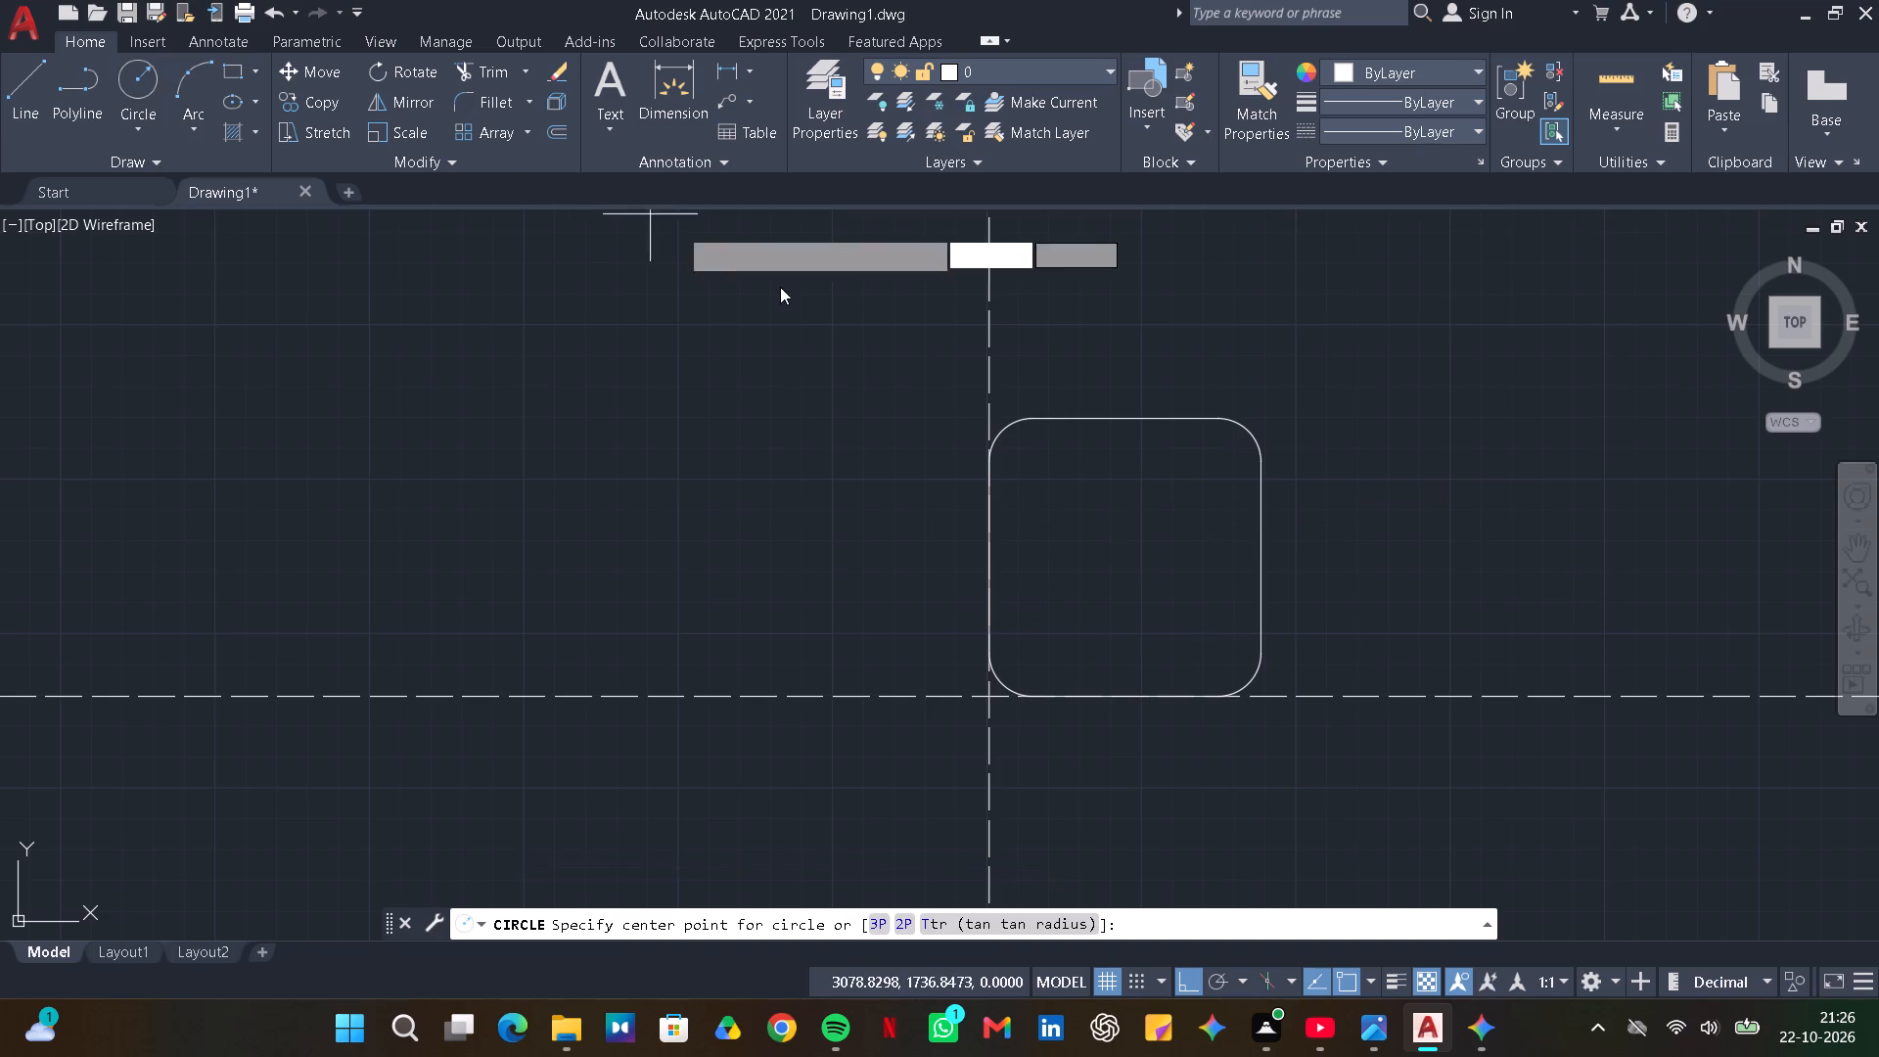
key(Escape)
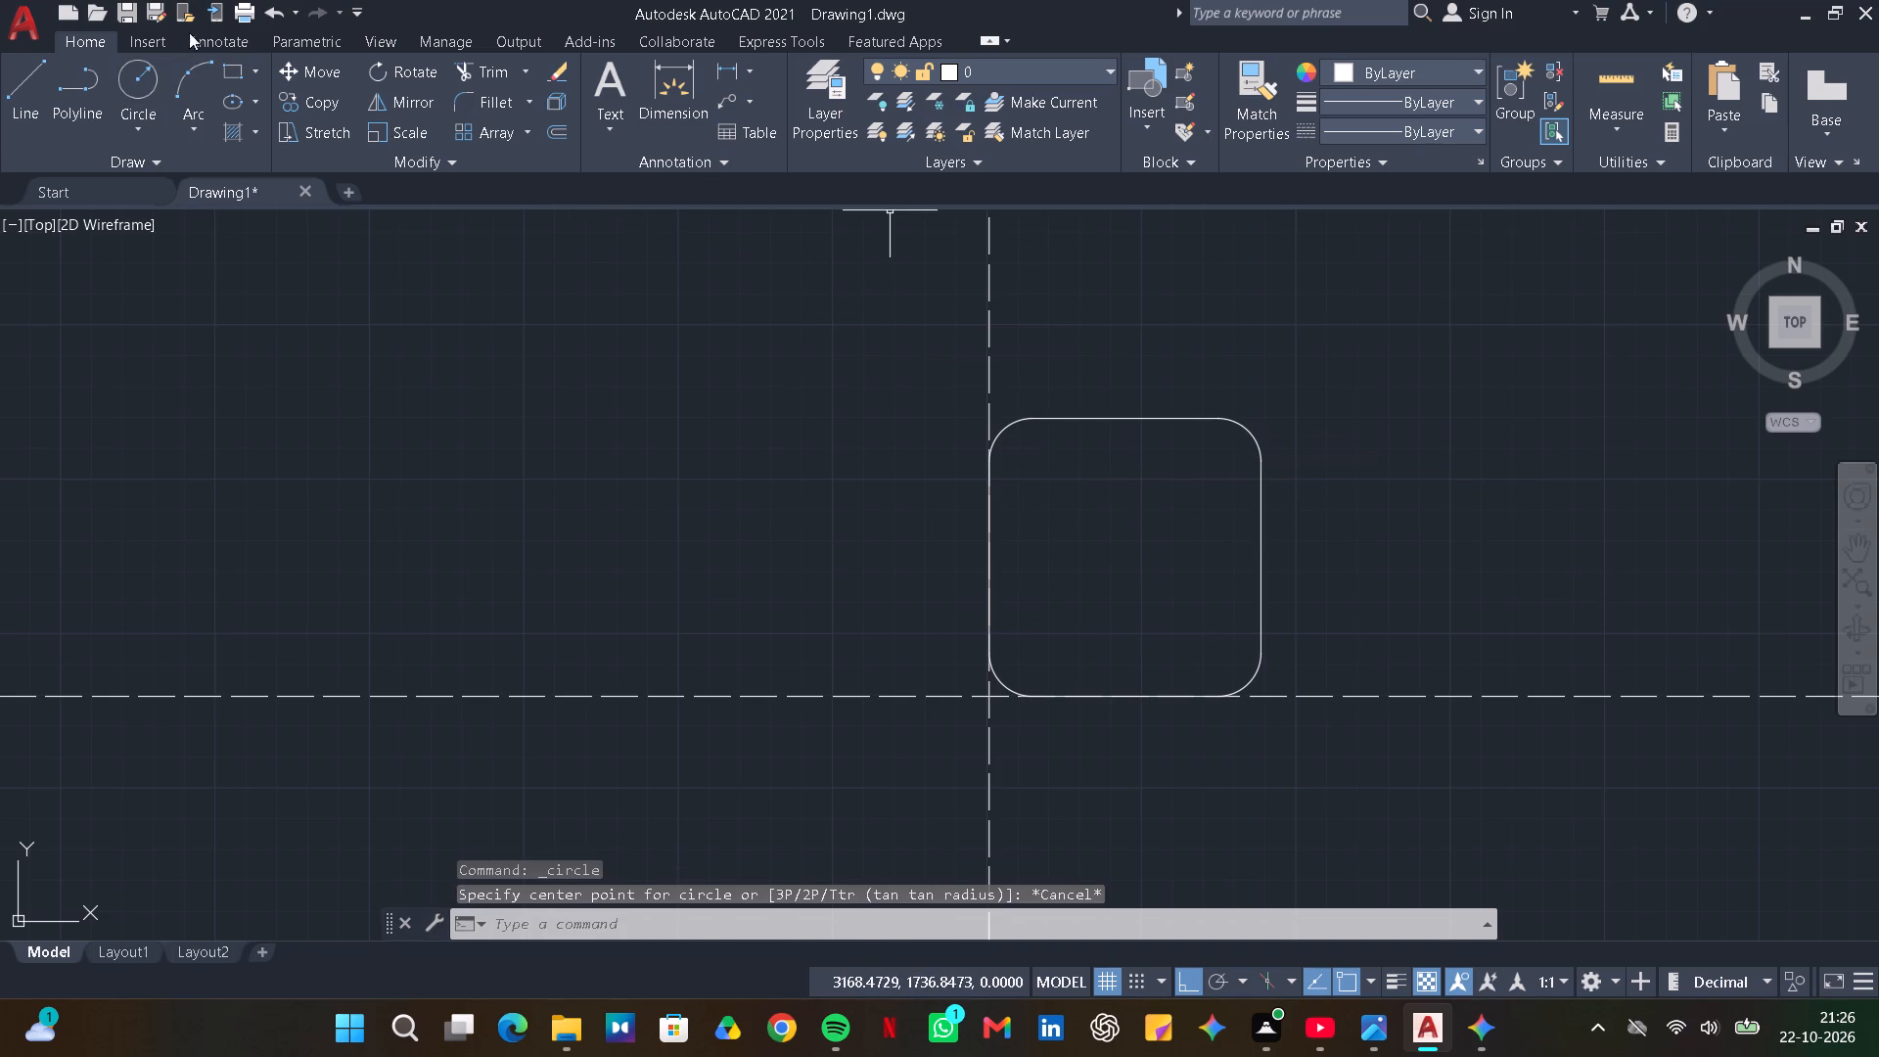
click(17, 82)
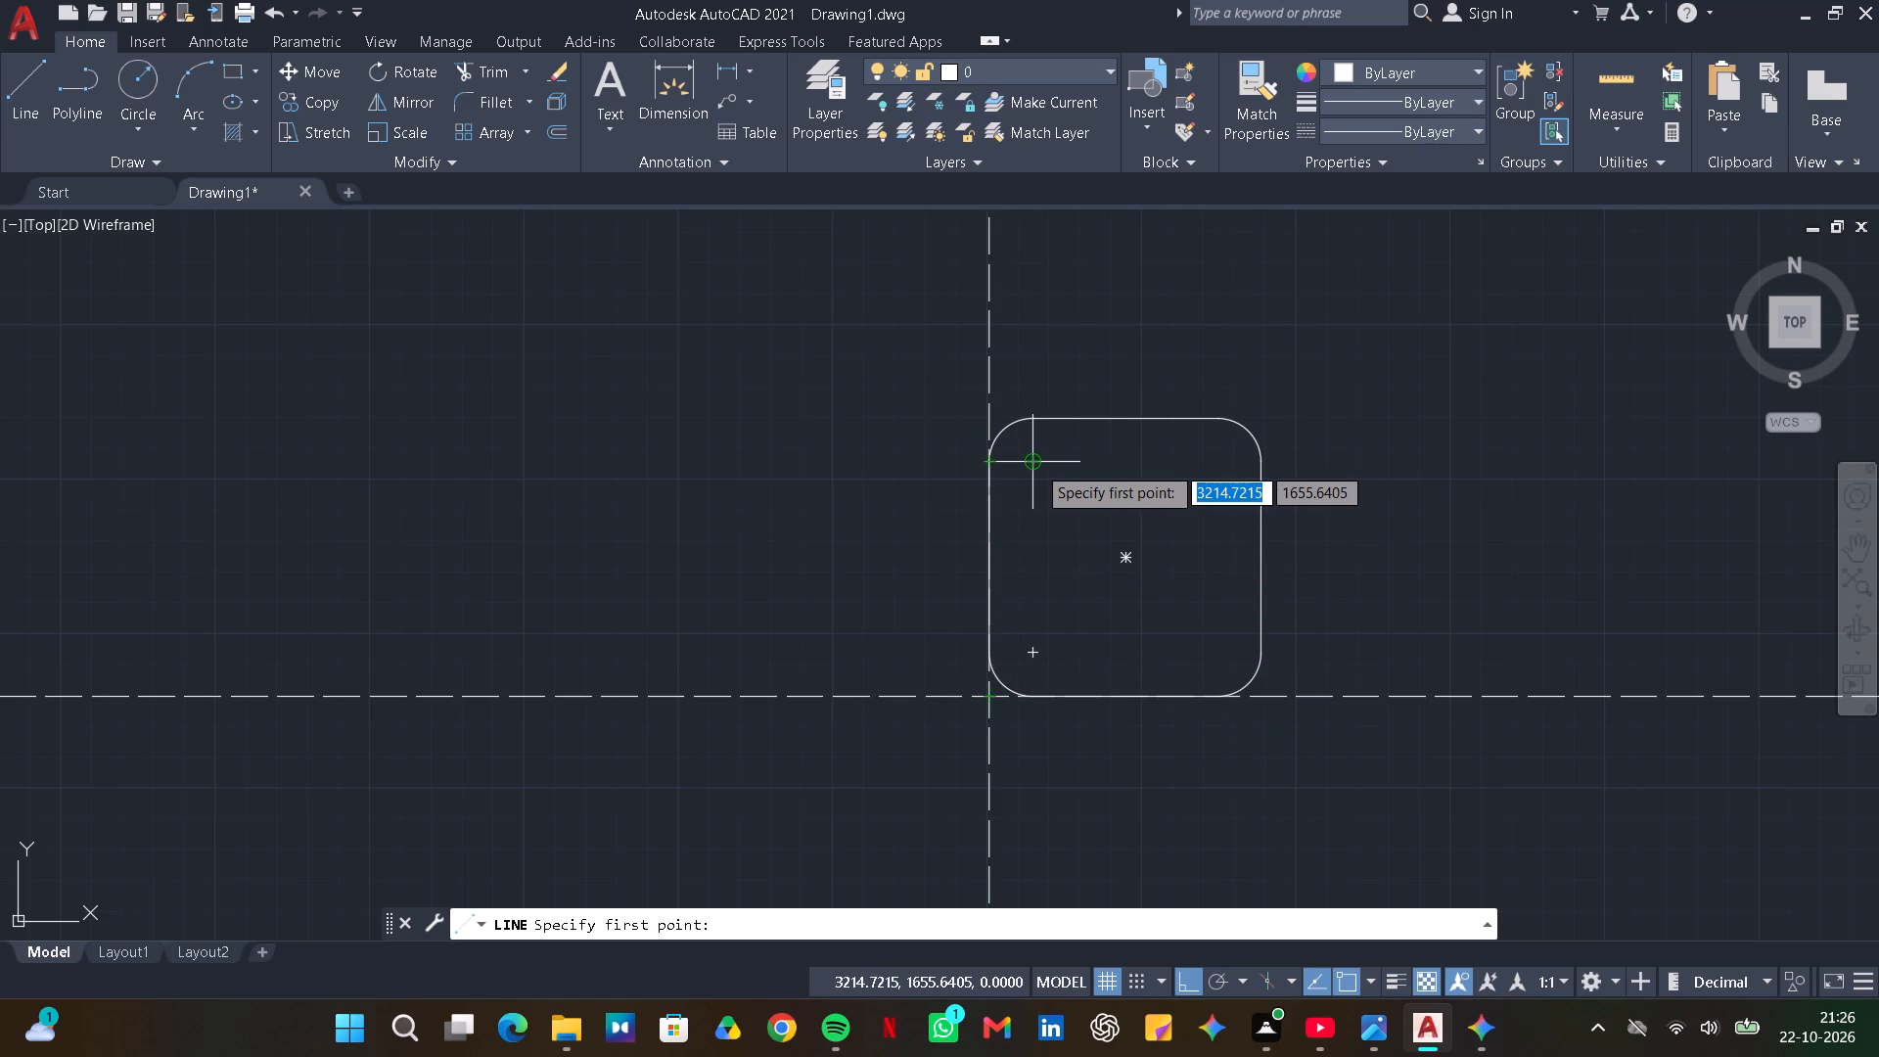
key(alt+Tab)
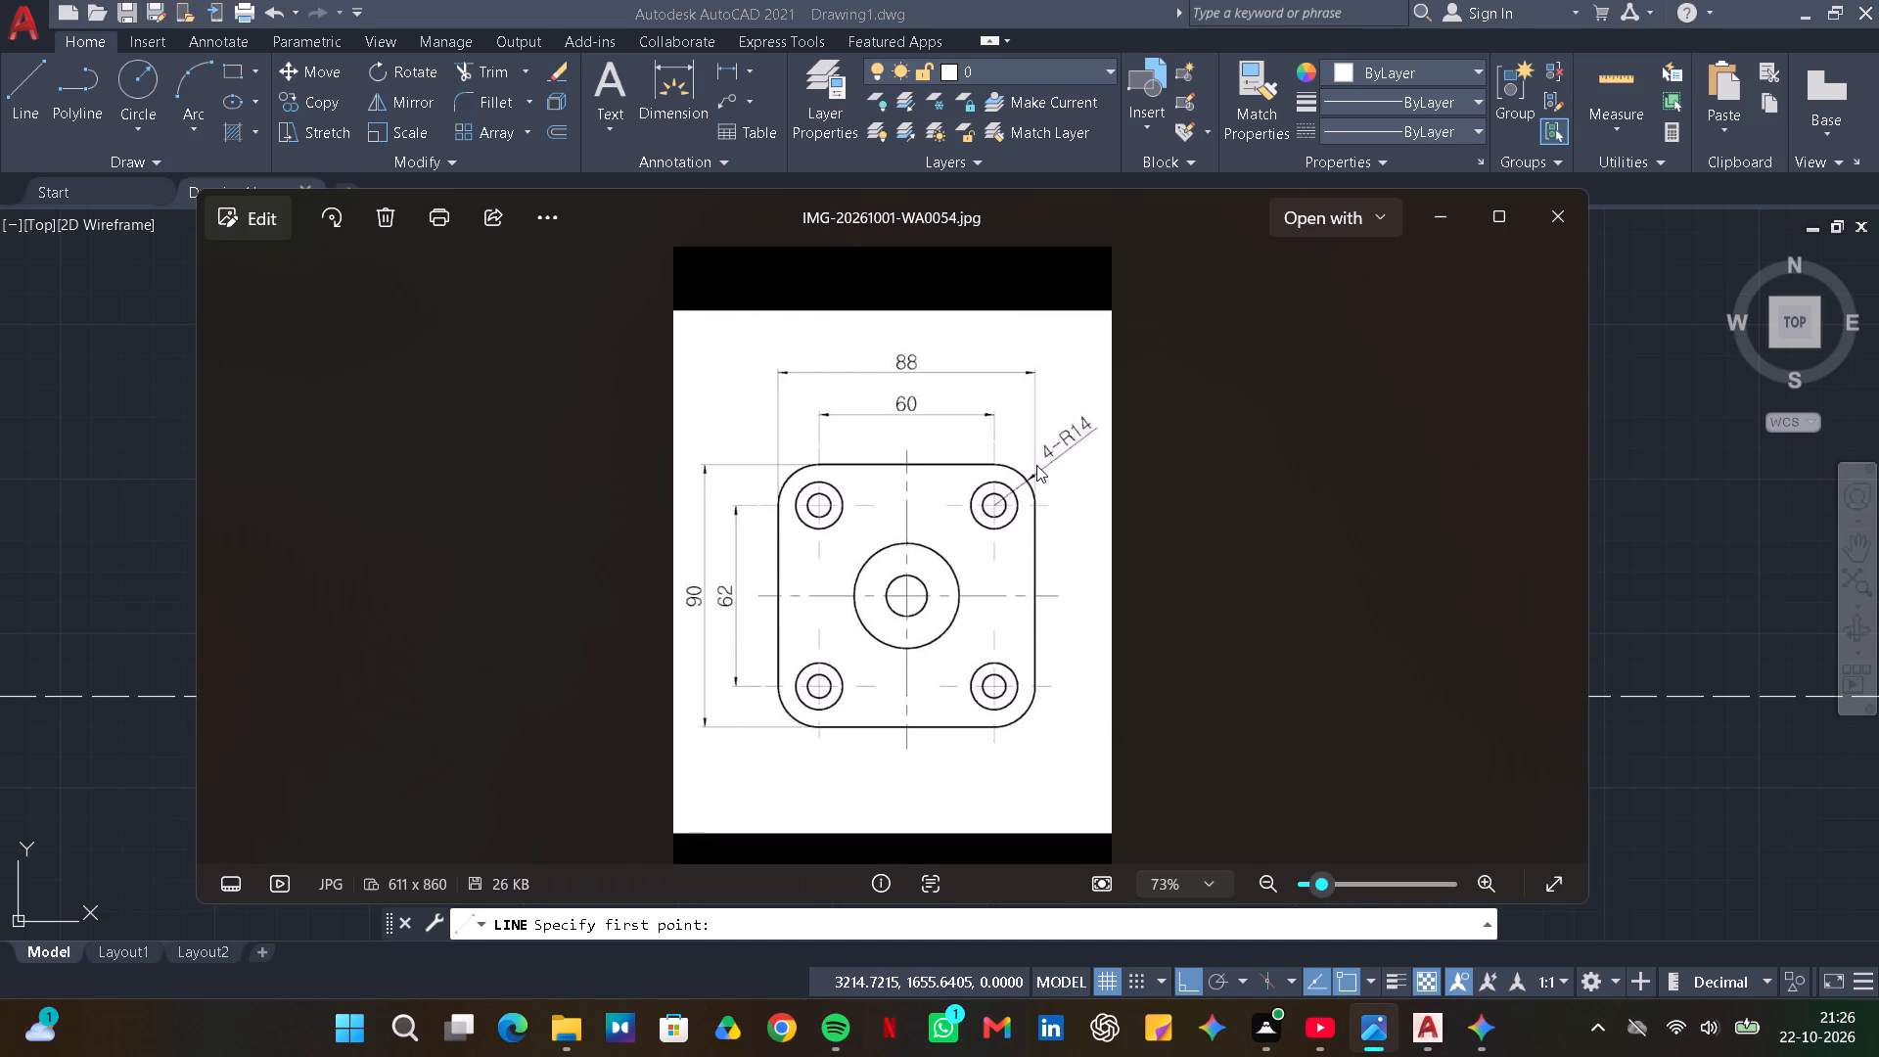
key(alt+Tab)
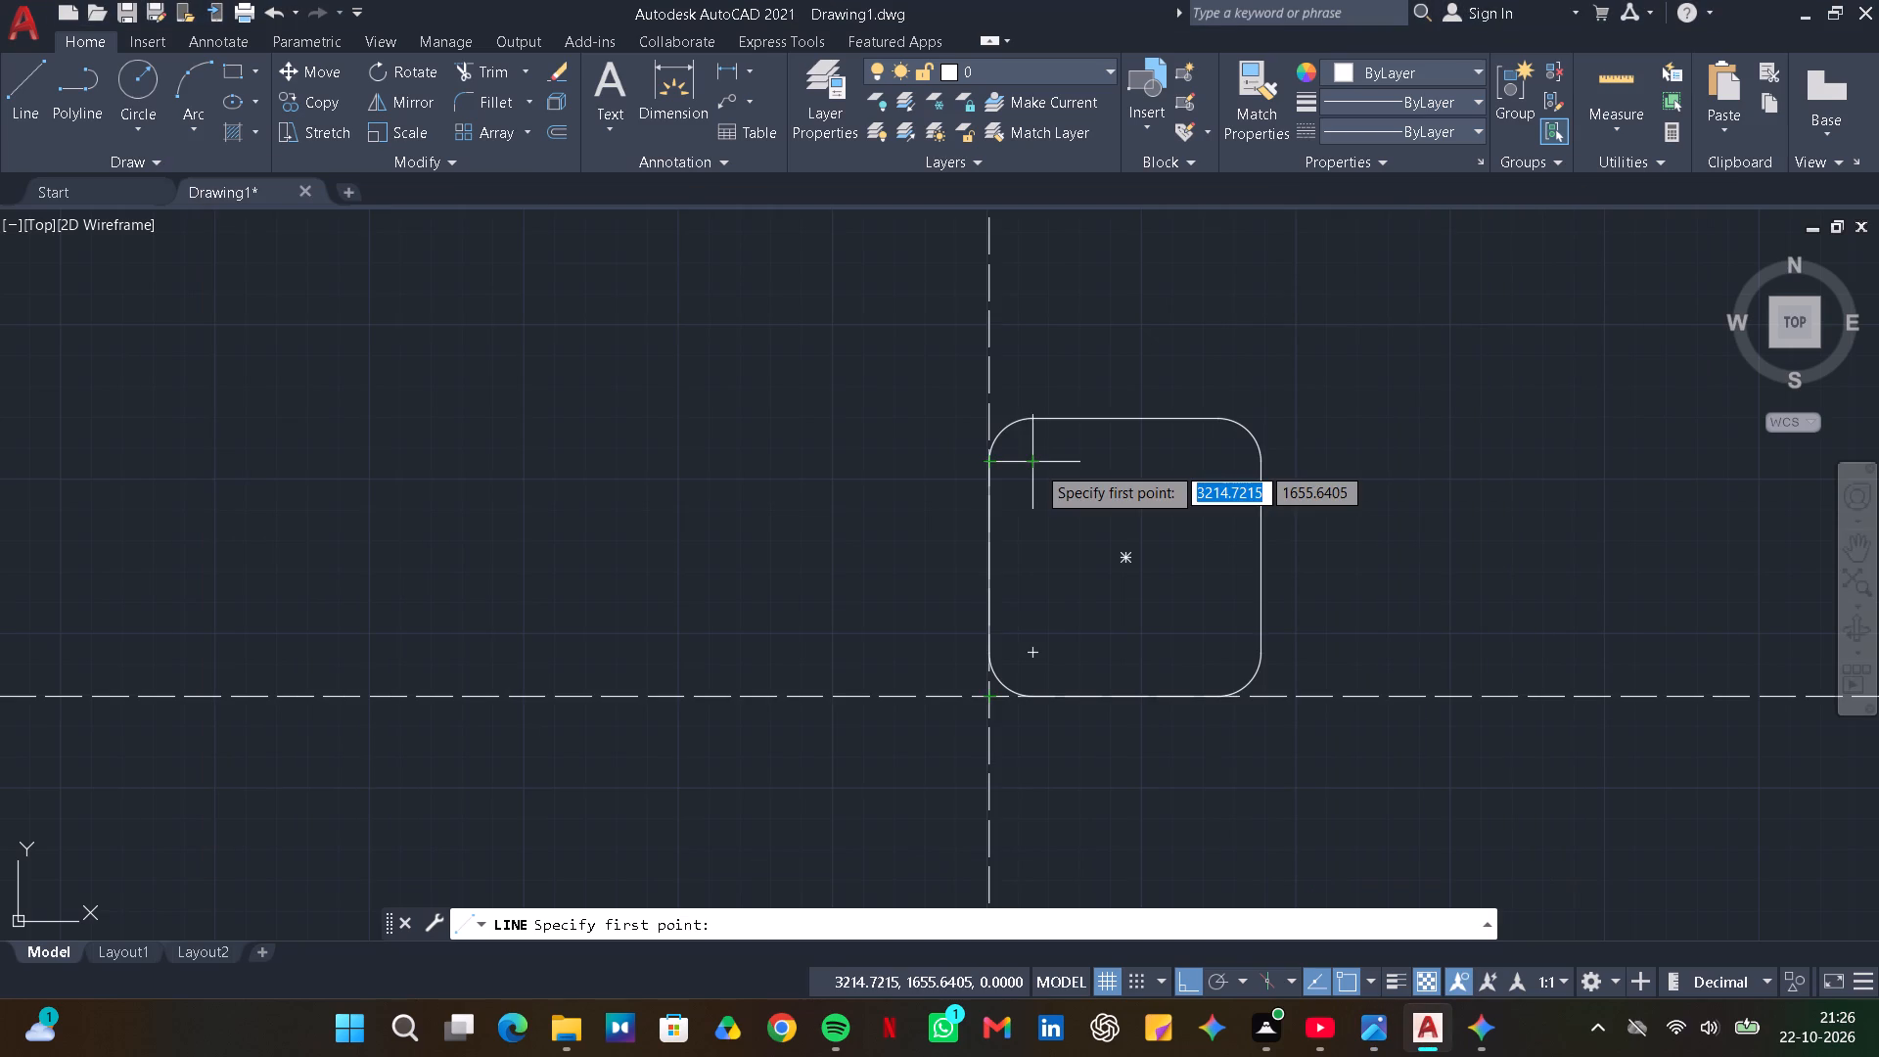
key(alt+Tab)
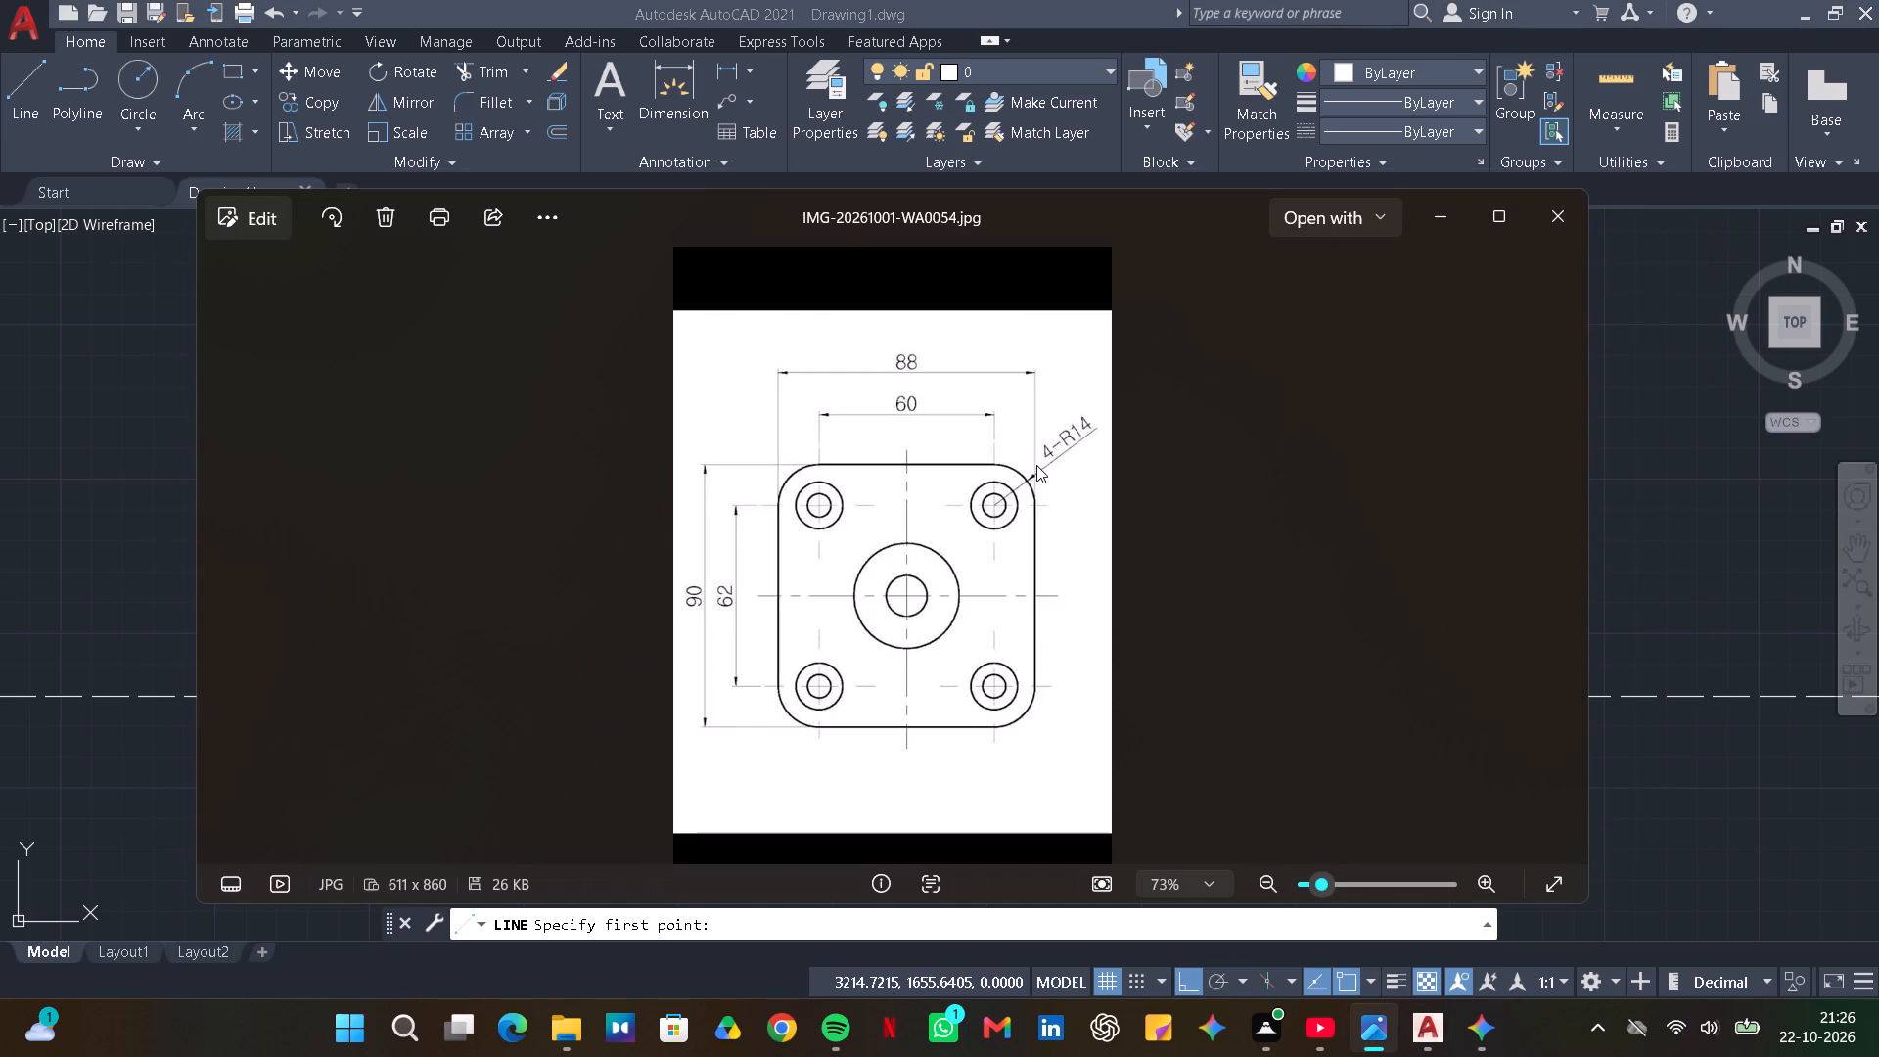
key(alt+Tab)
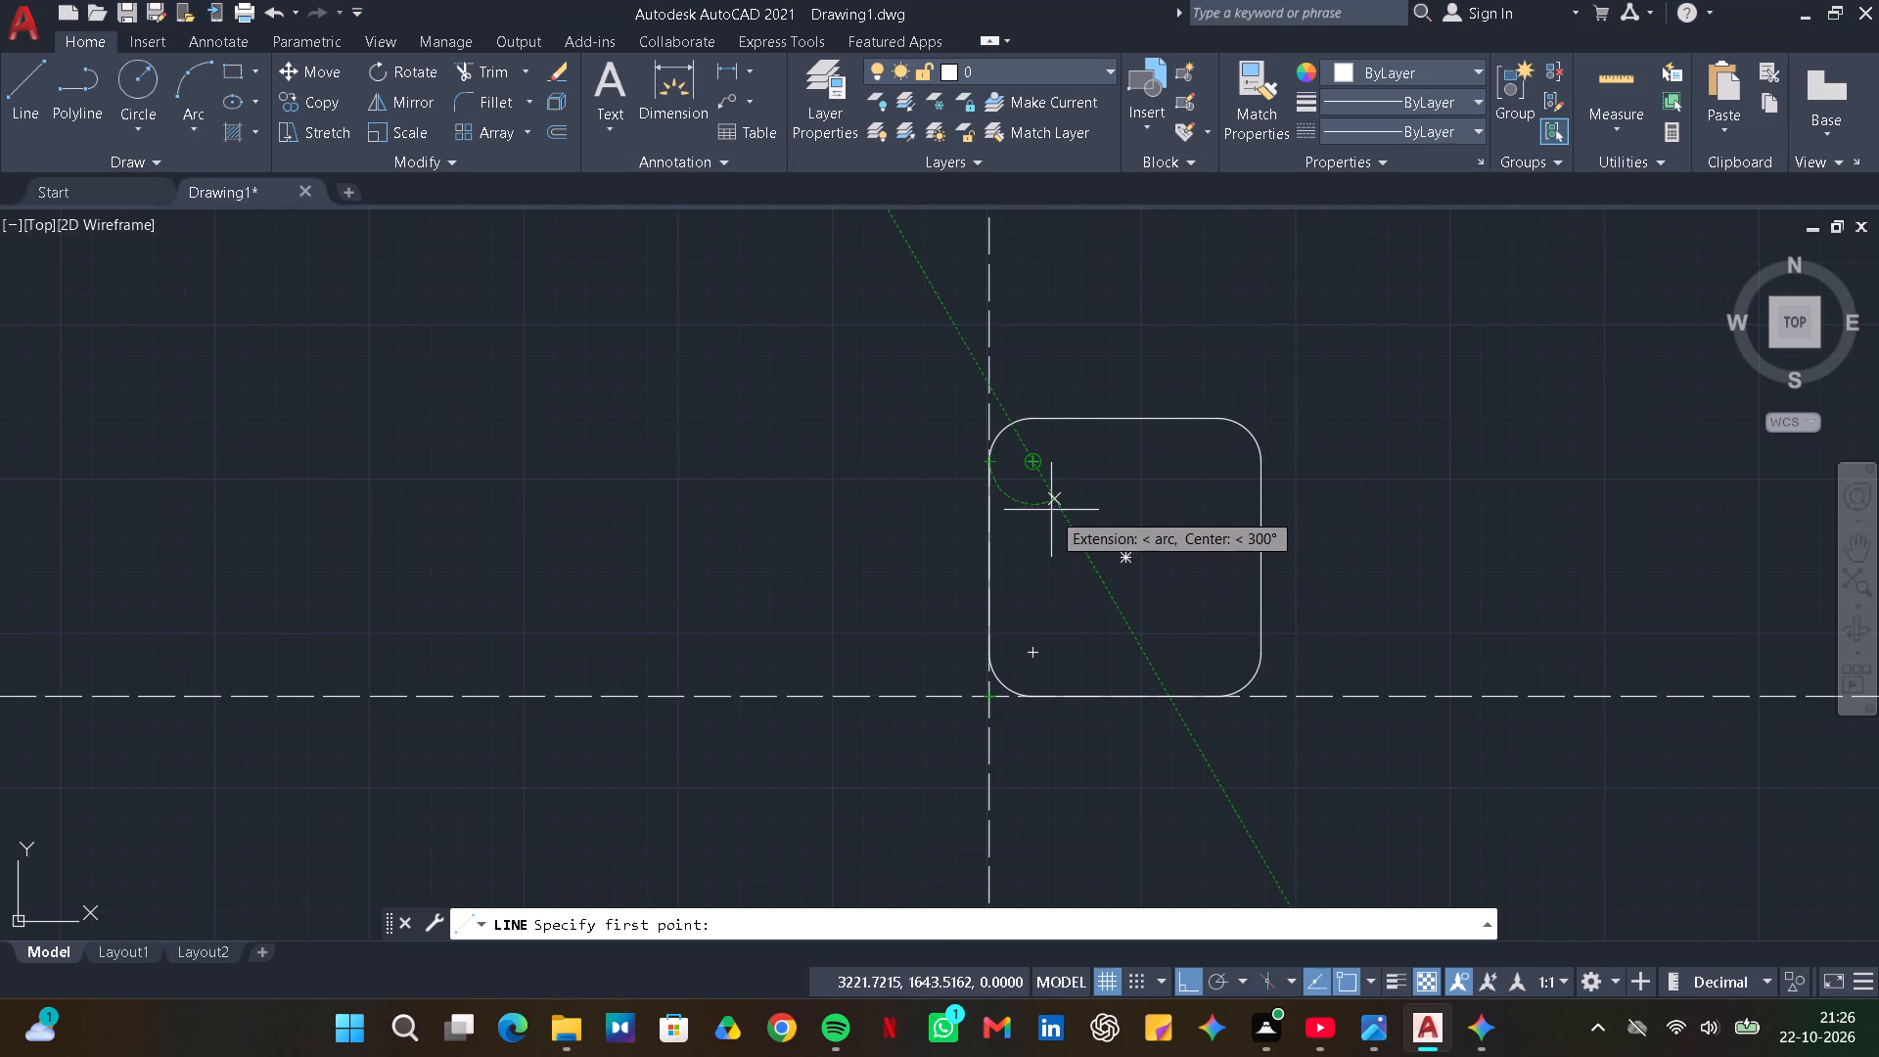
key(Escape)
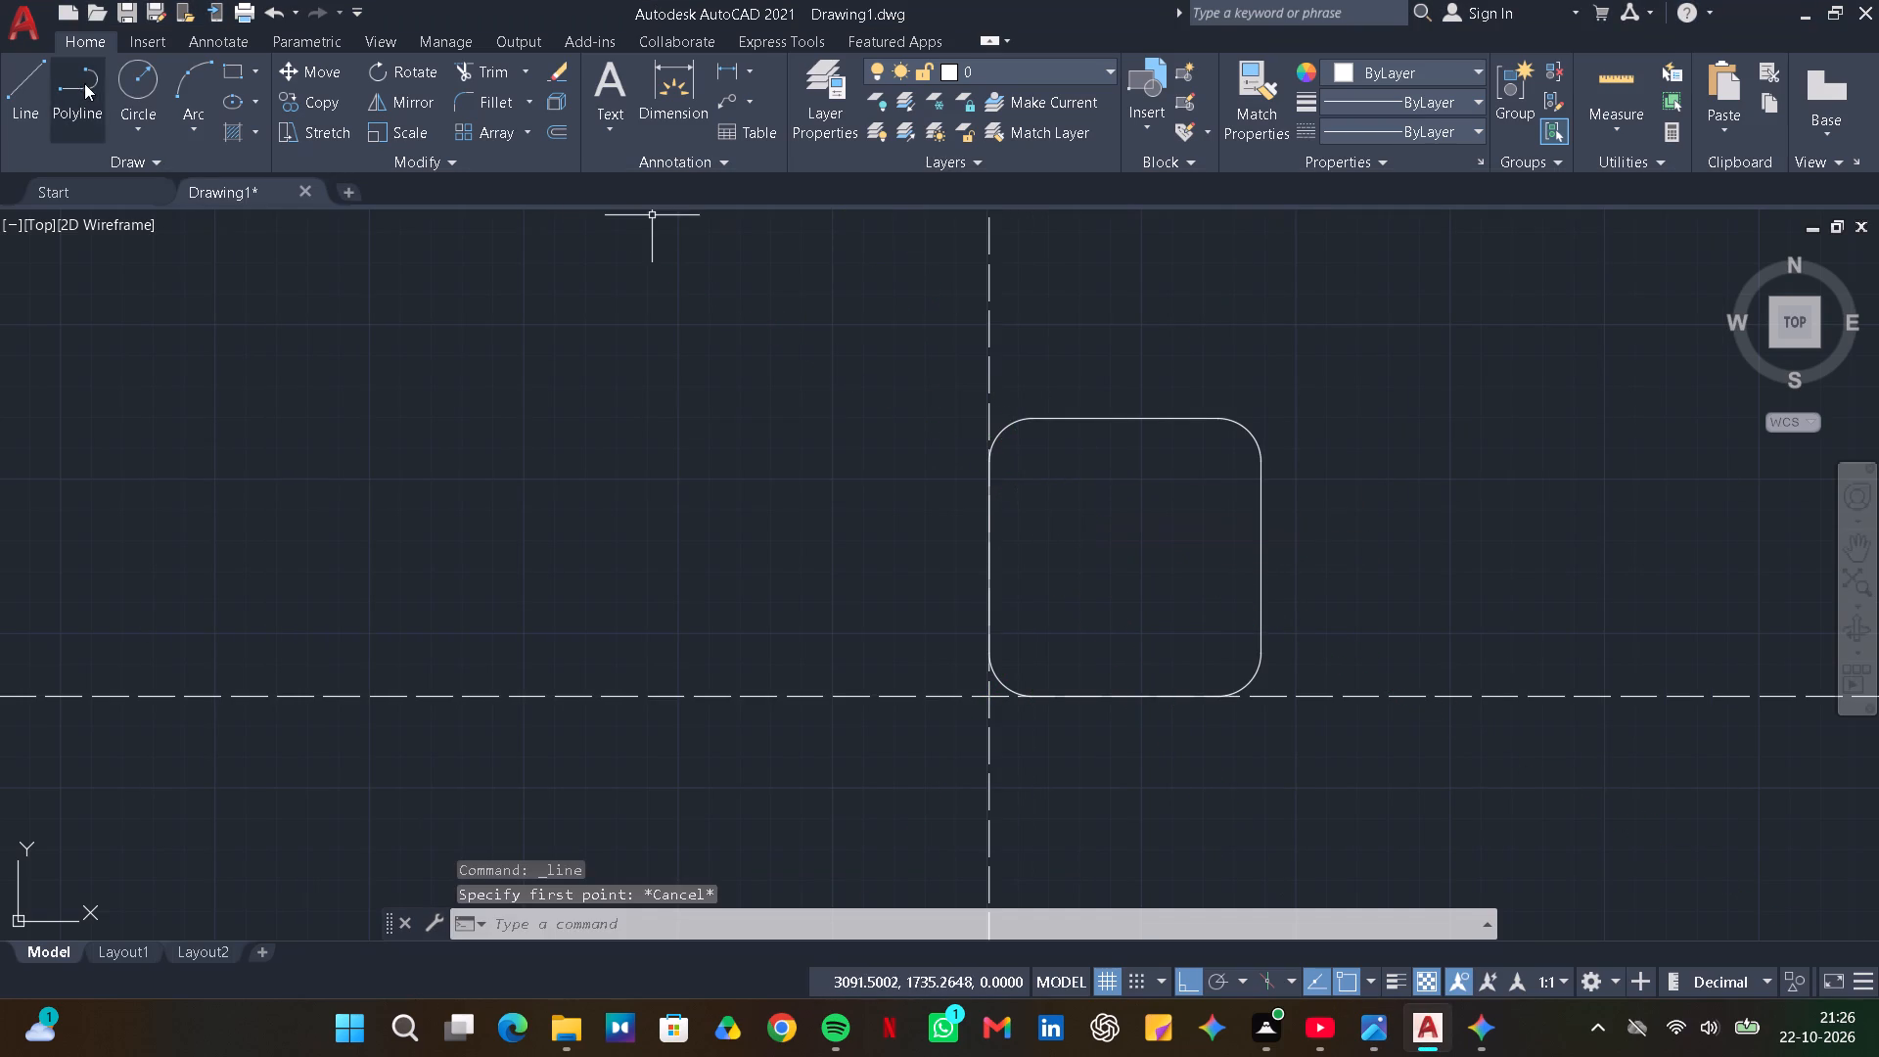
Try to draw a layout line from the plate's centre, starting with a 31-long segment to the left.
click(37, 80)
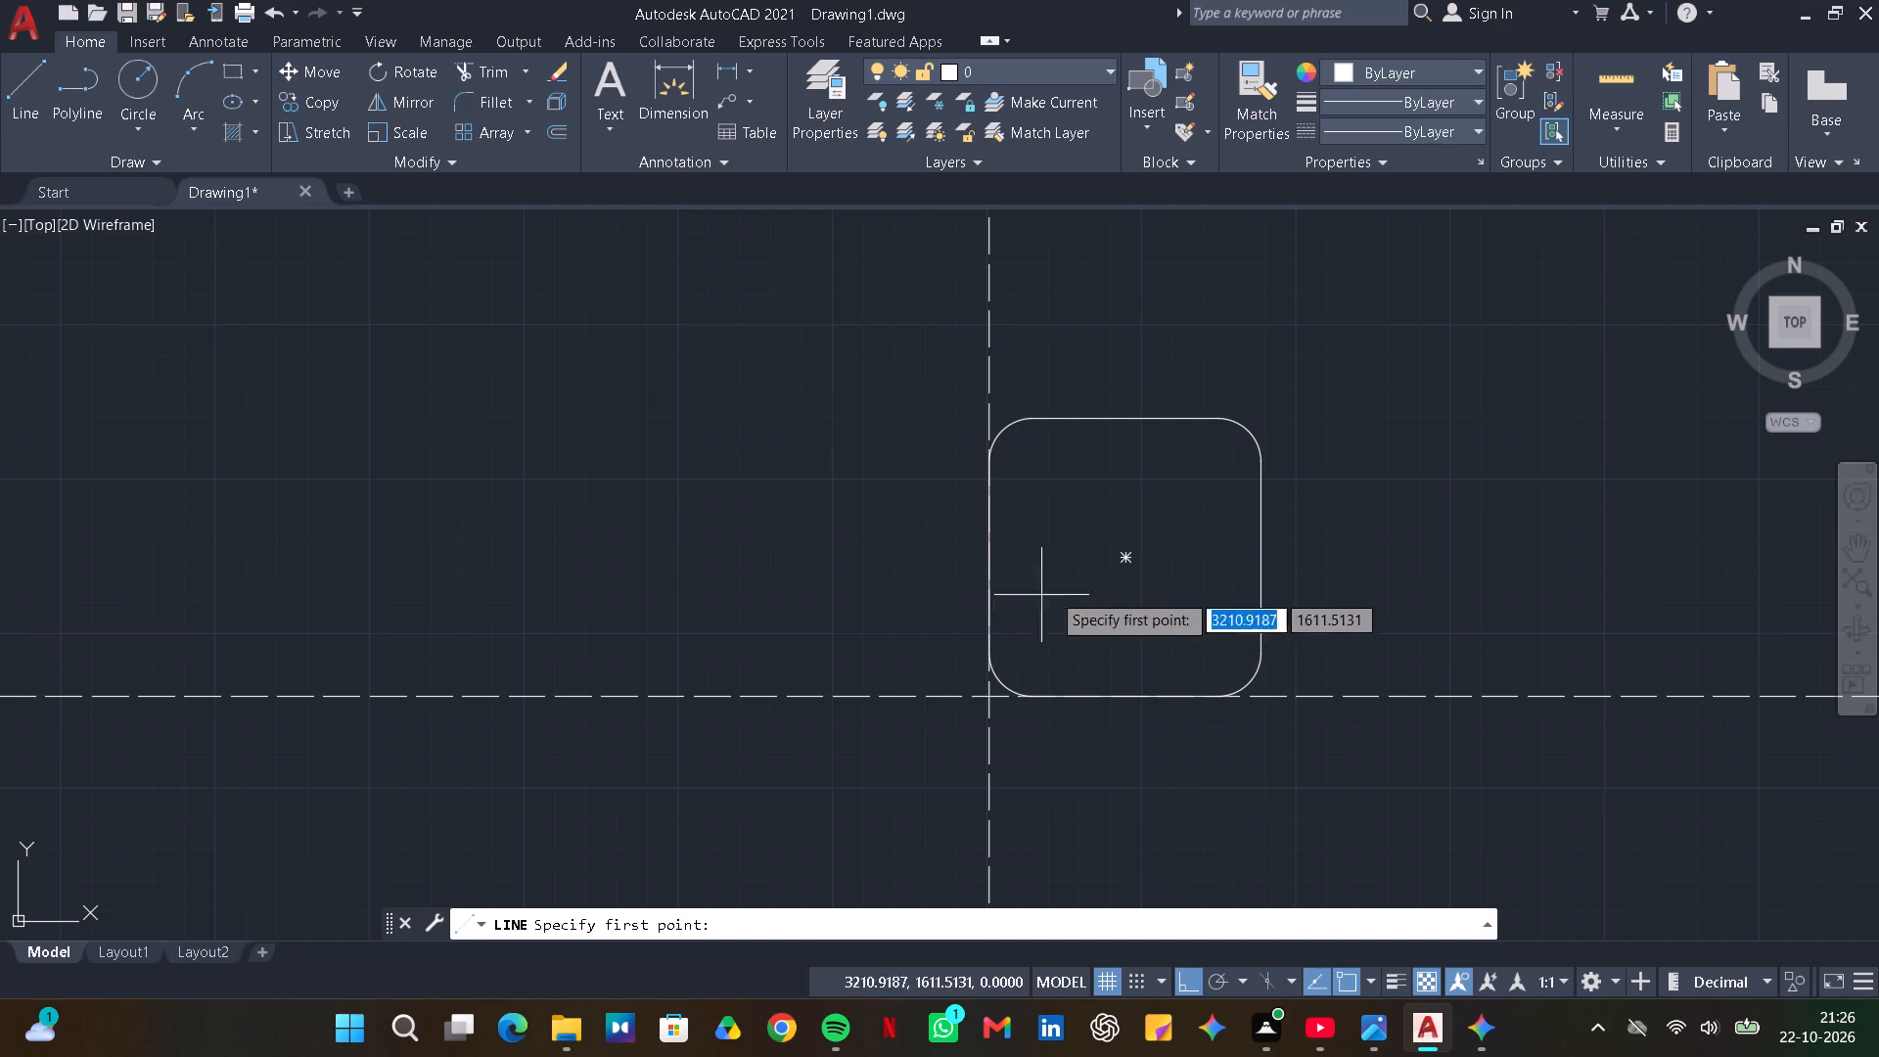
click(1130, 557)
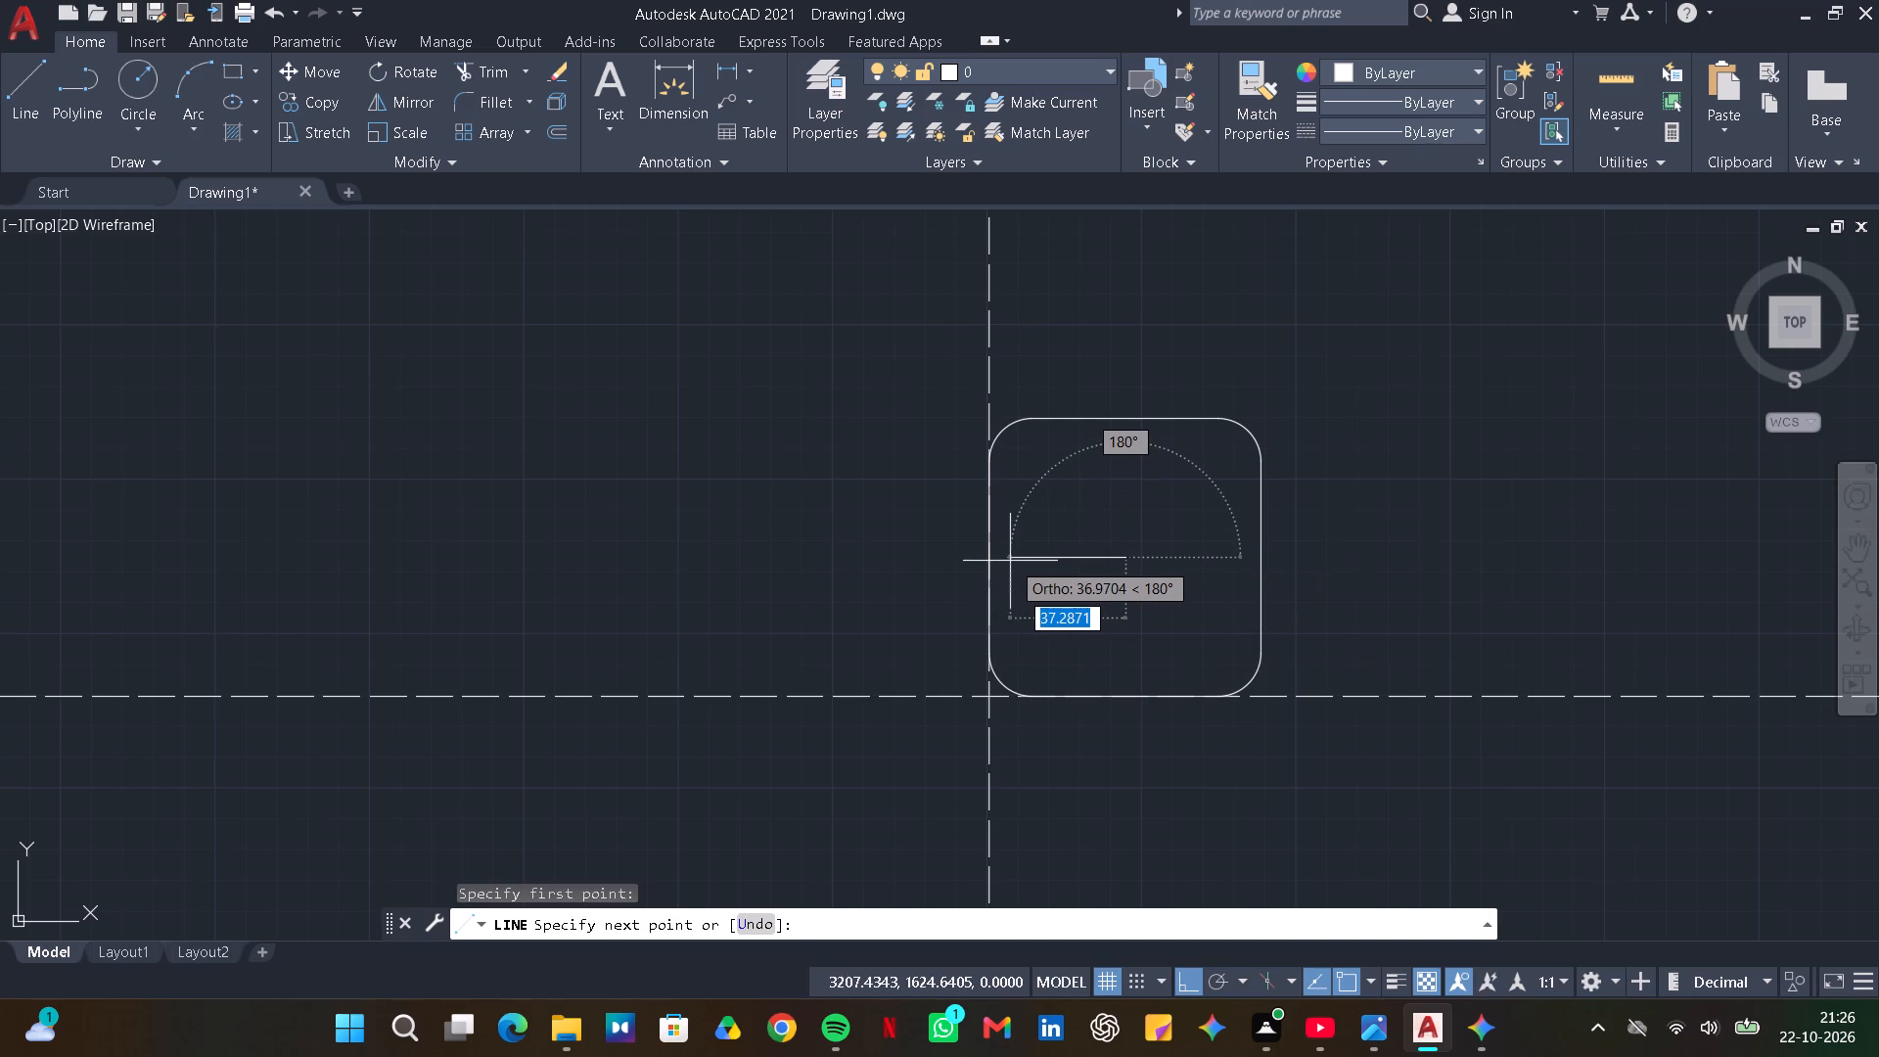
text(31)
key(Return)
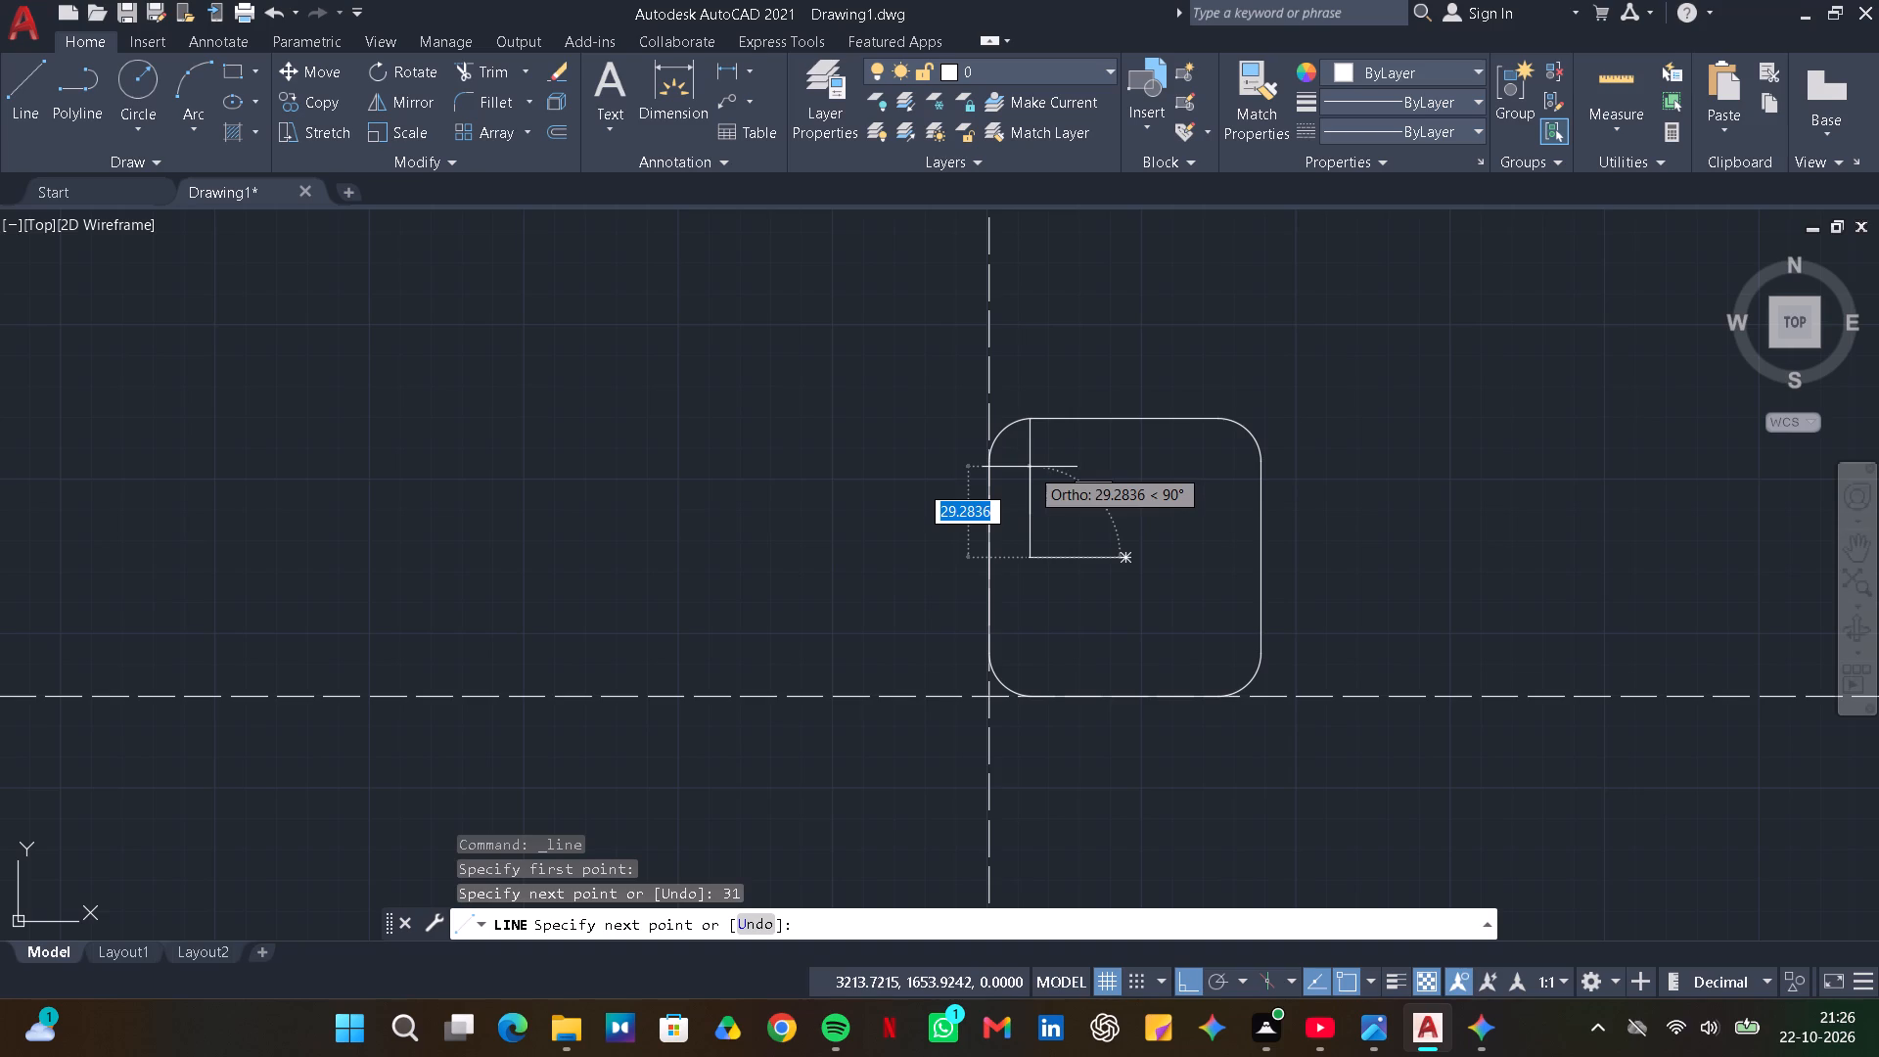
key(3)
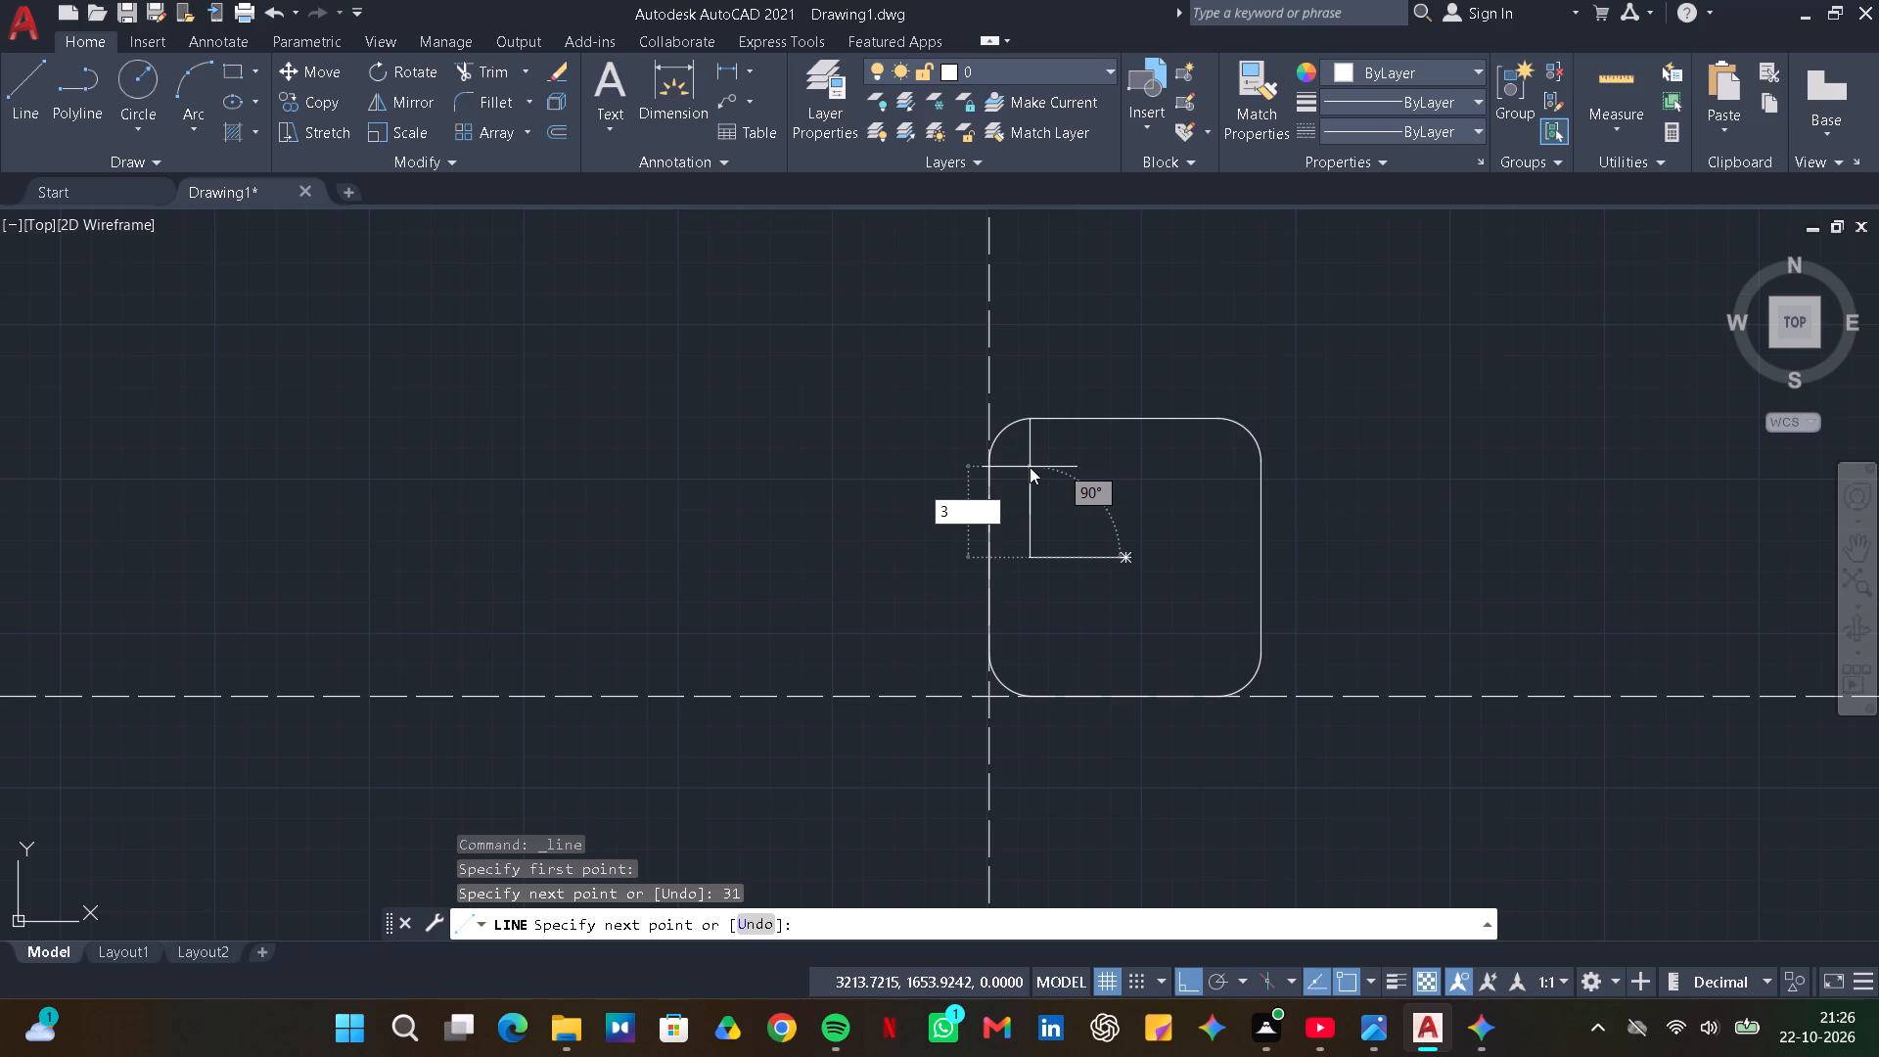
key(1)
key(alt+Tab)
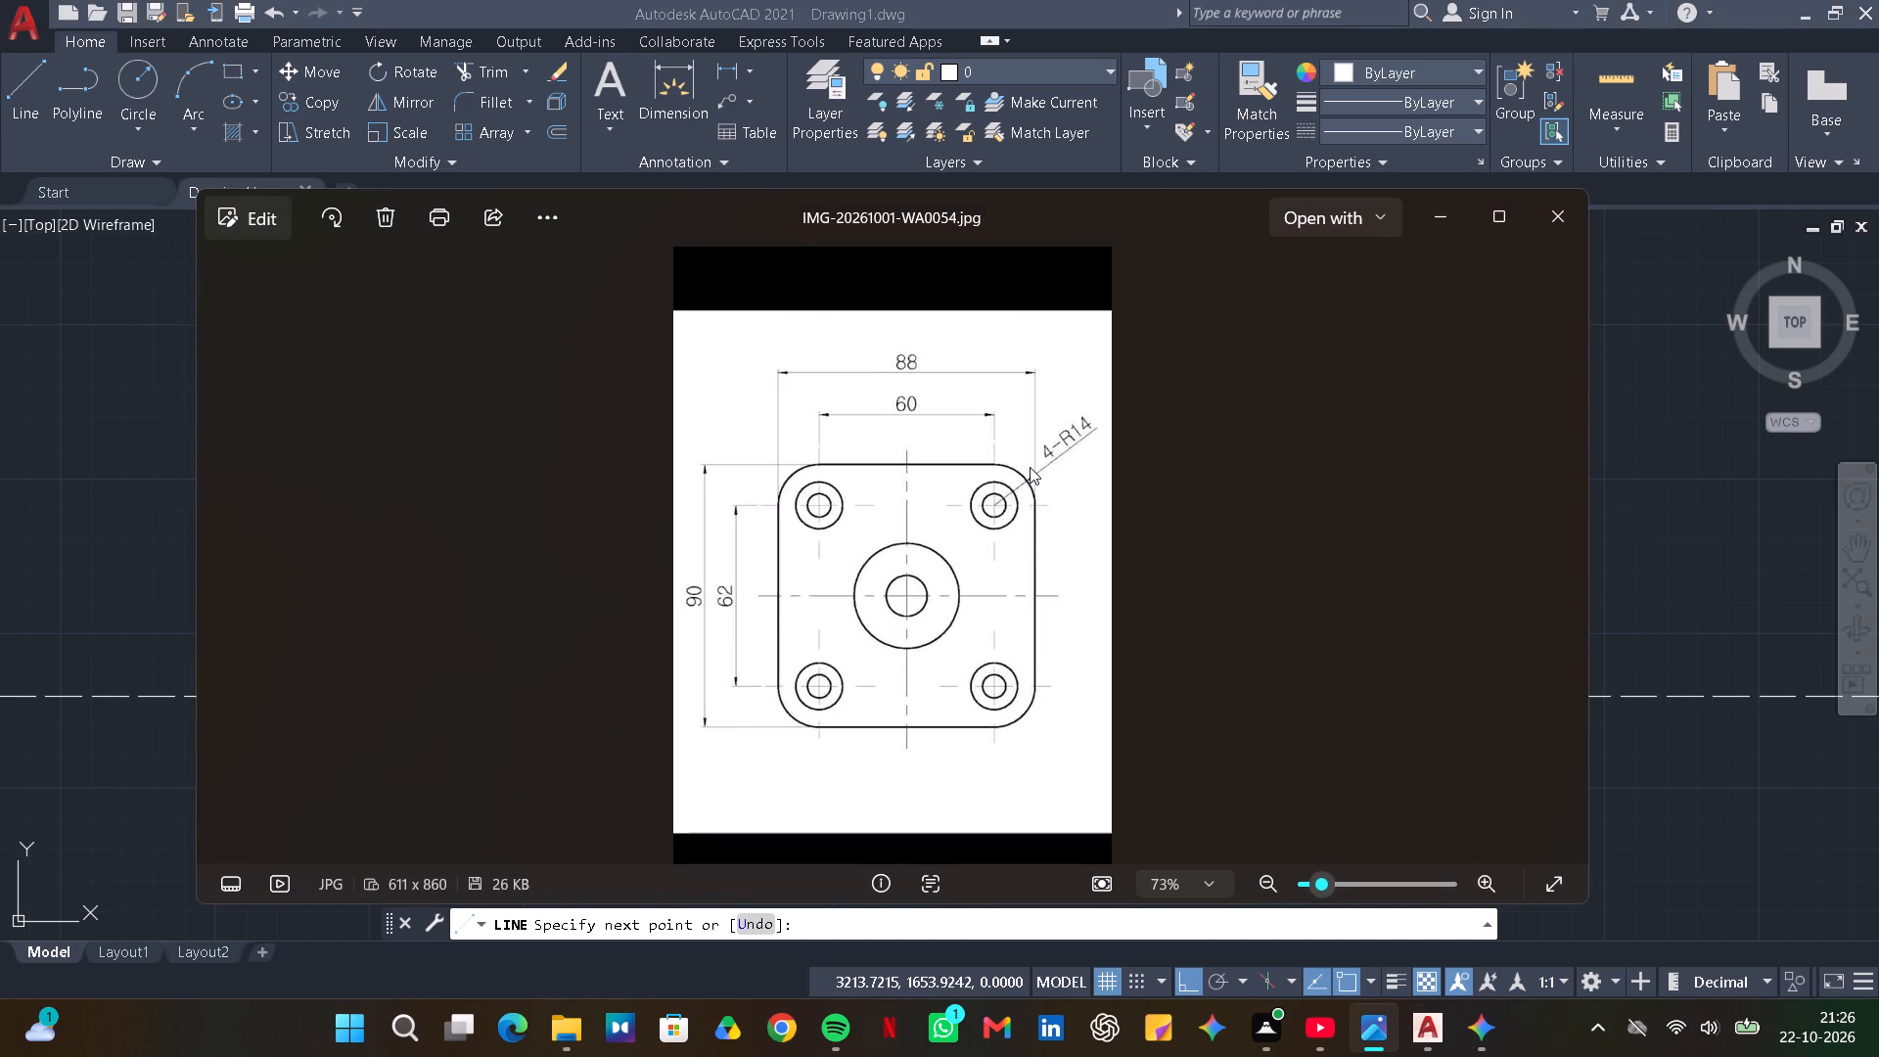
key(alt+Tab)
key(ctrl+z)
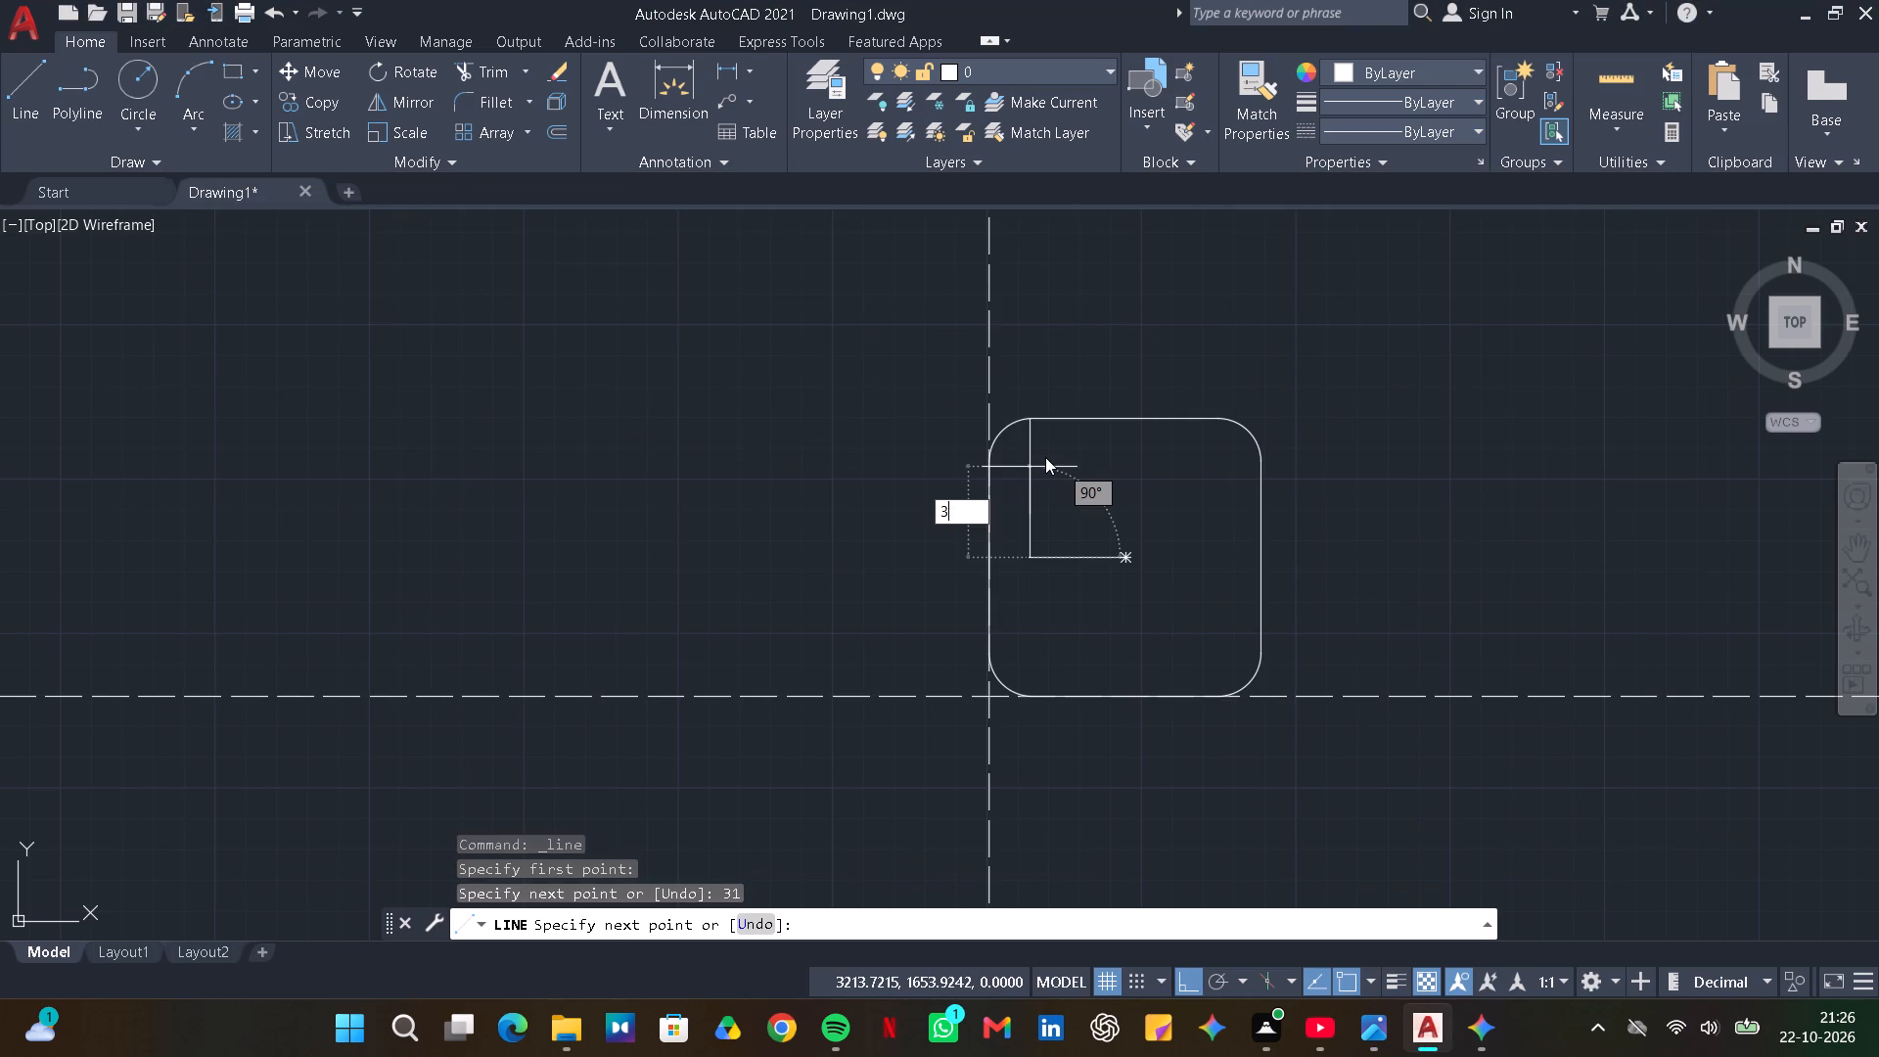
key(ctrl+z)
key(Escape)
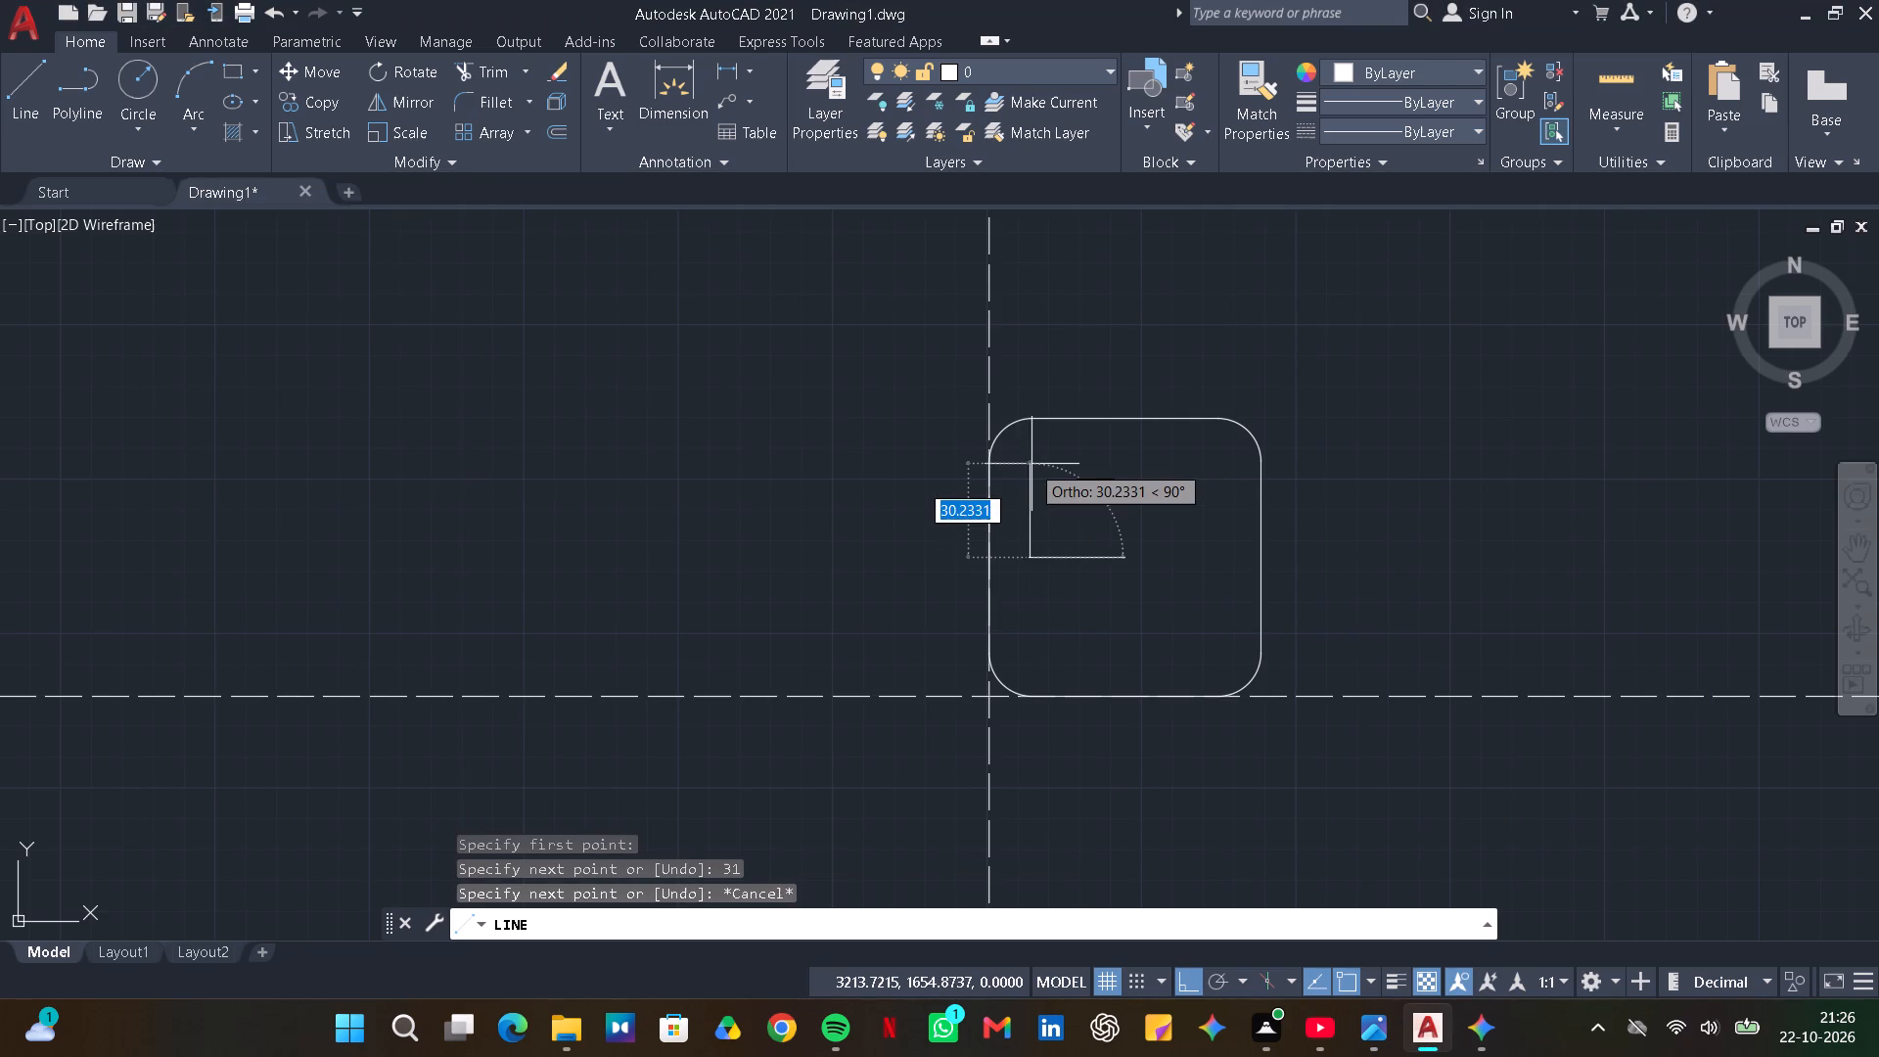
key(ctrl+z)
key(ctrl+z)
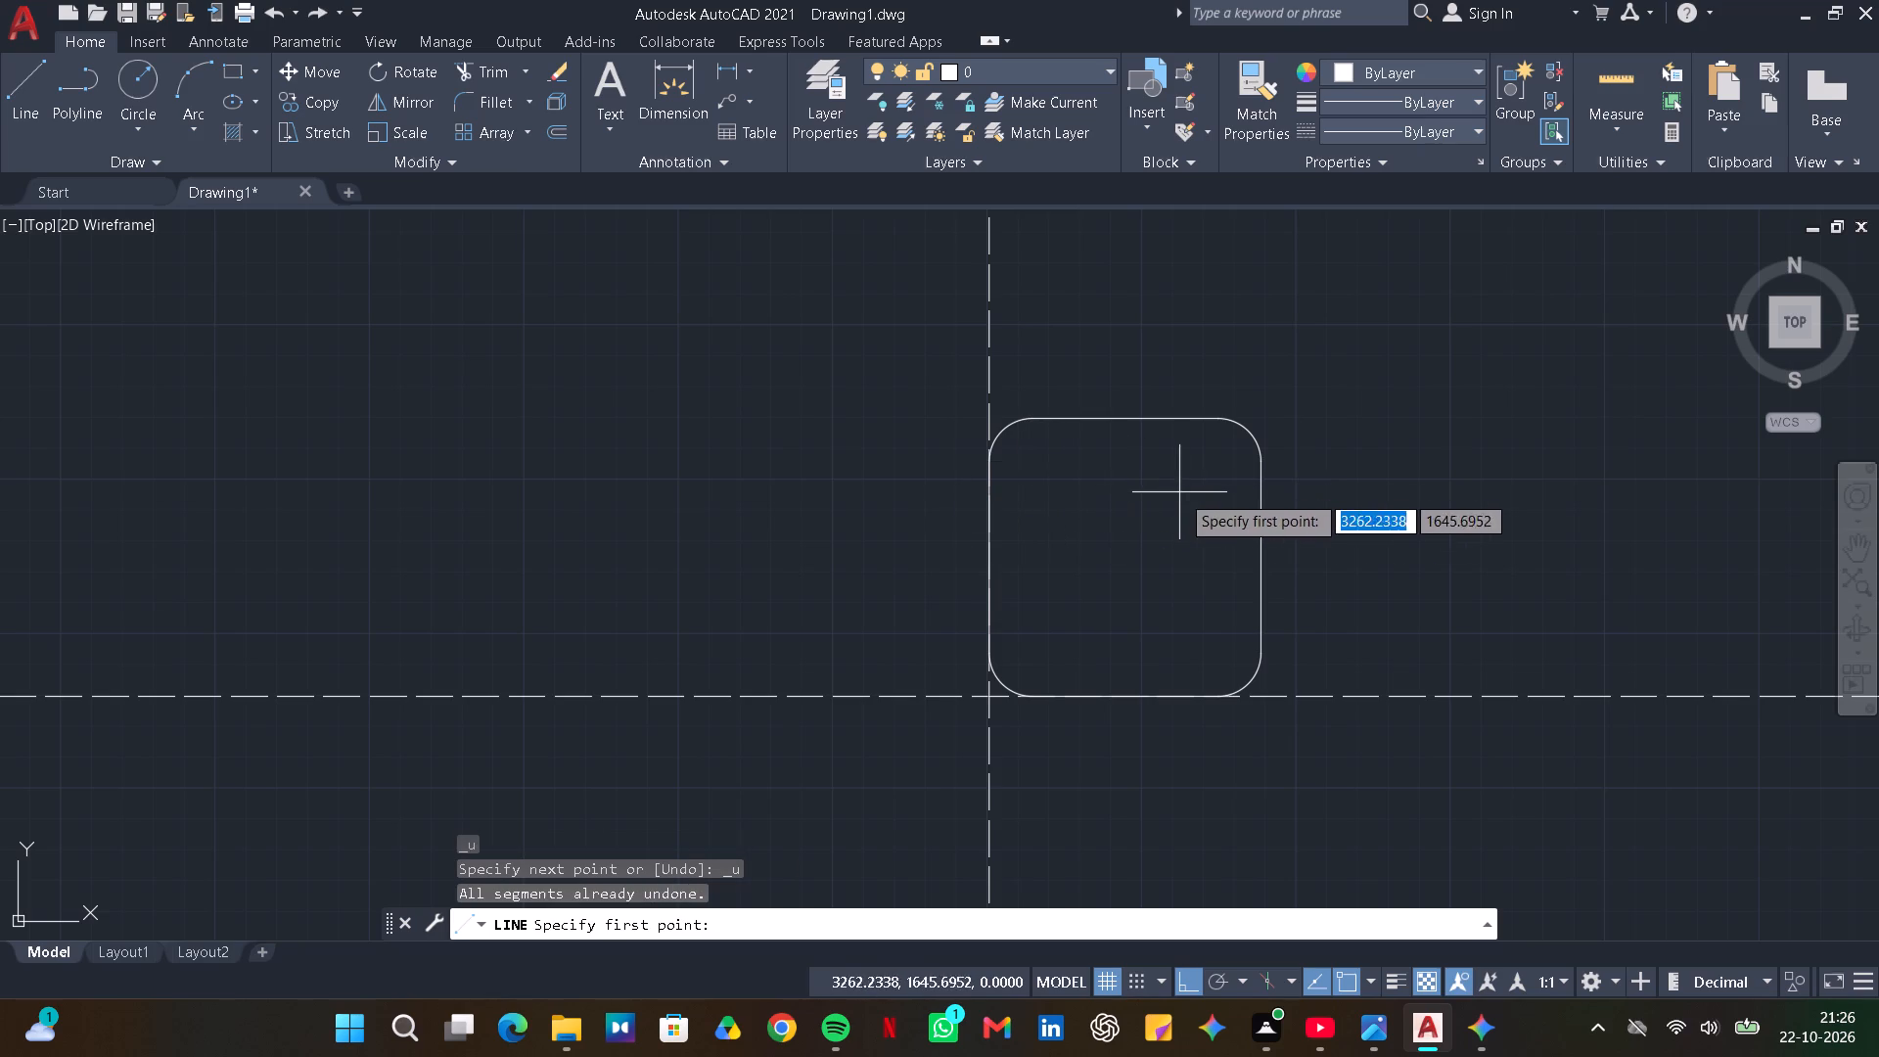
Draw connected lines from the plate's centre, 30 to the left and 31 straight up, to locate the upper-left hole.
click(39, 86)
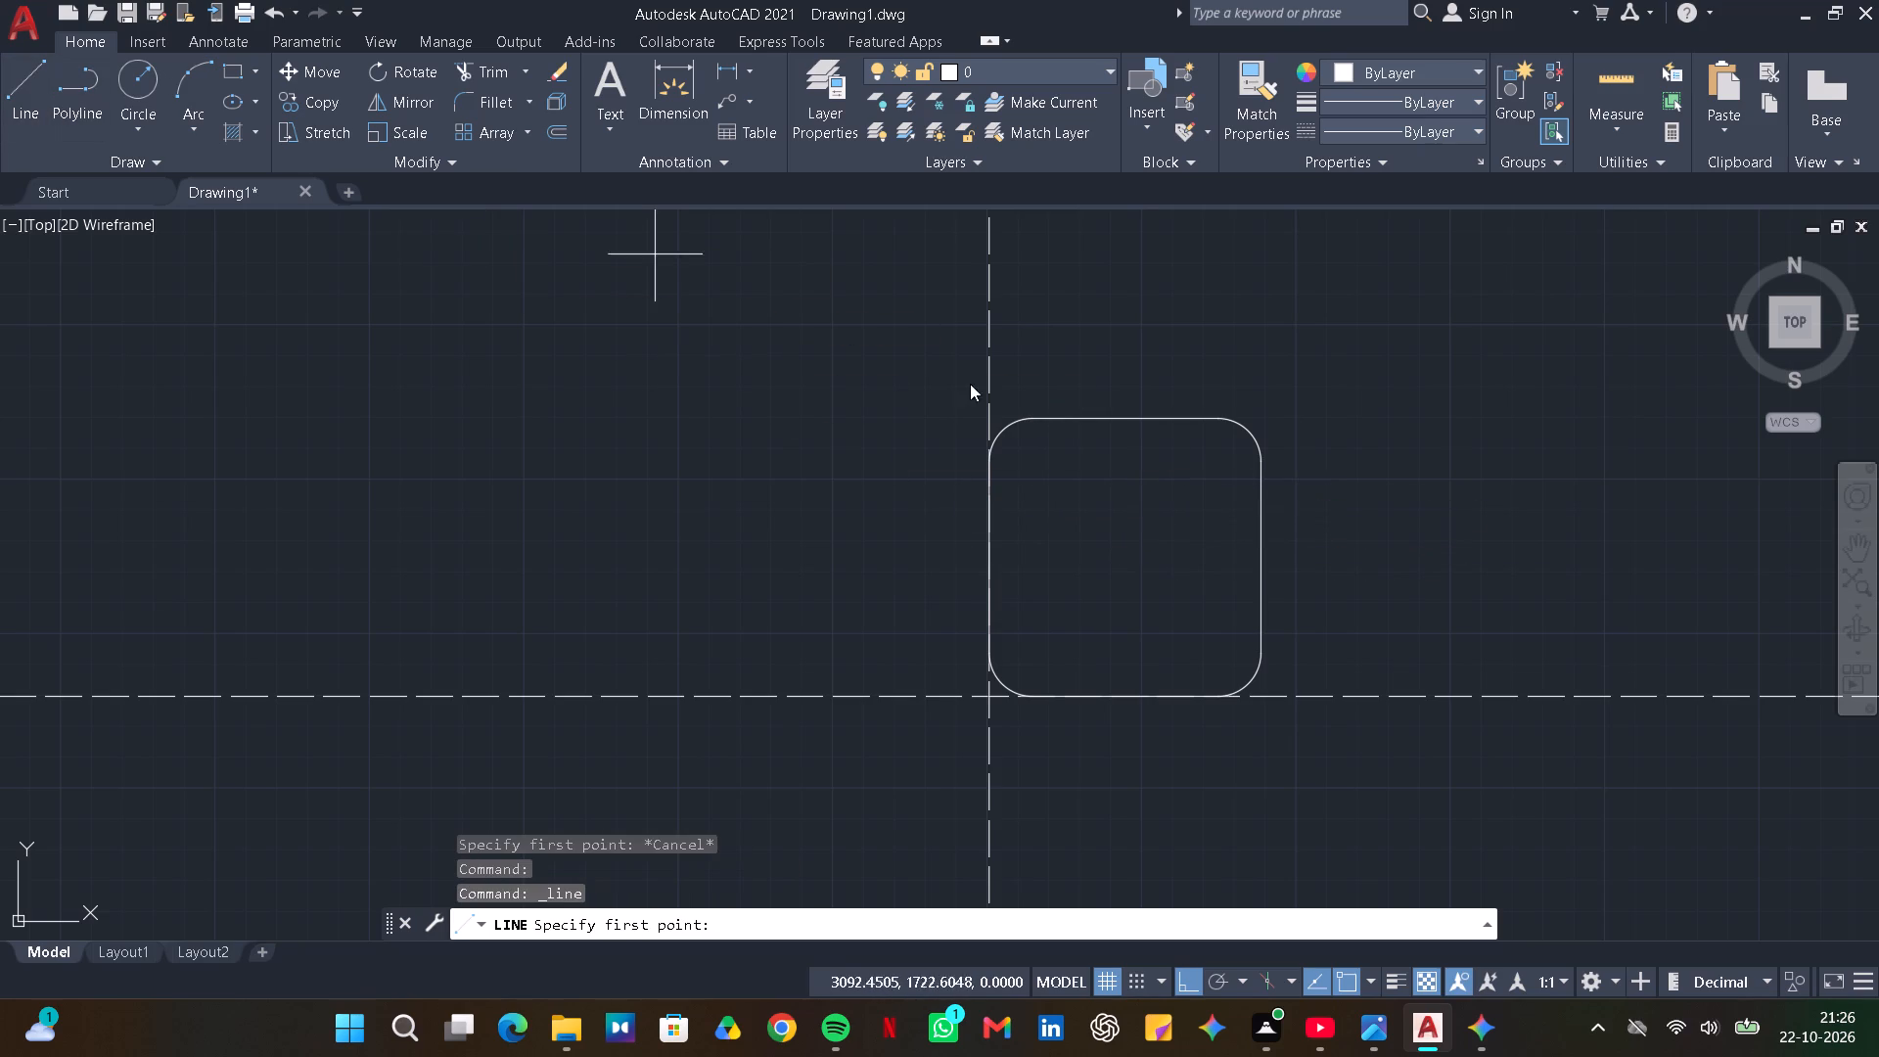
click(1127, 556)
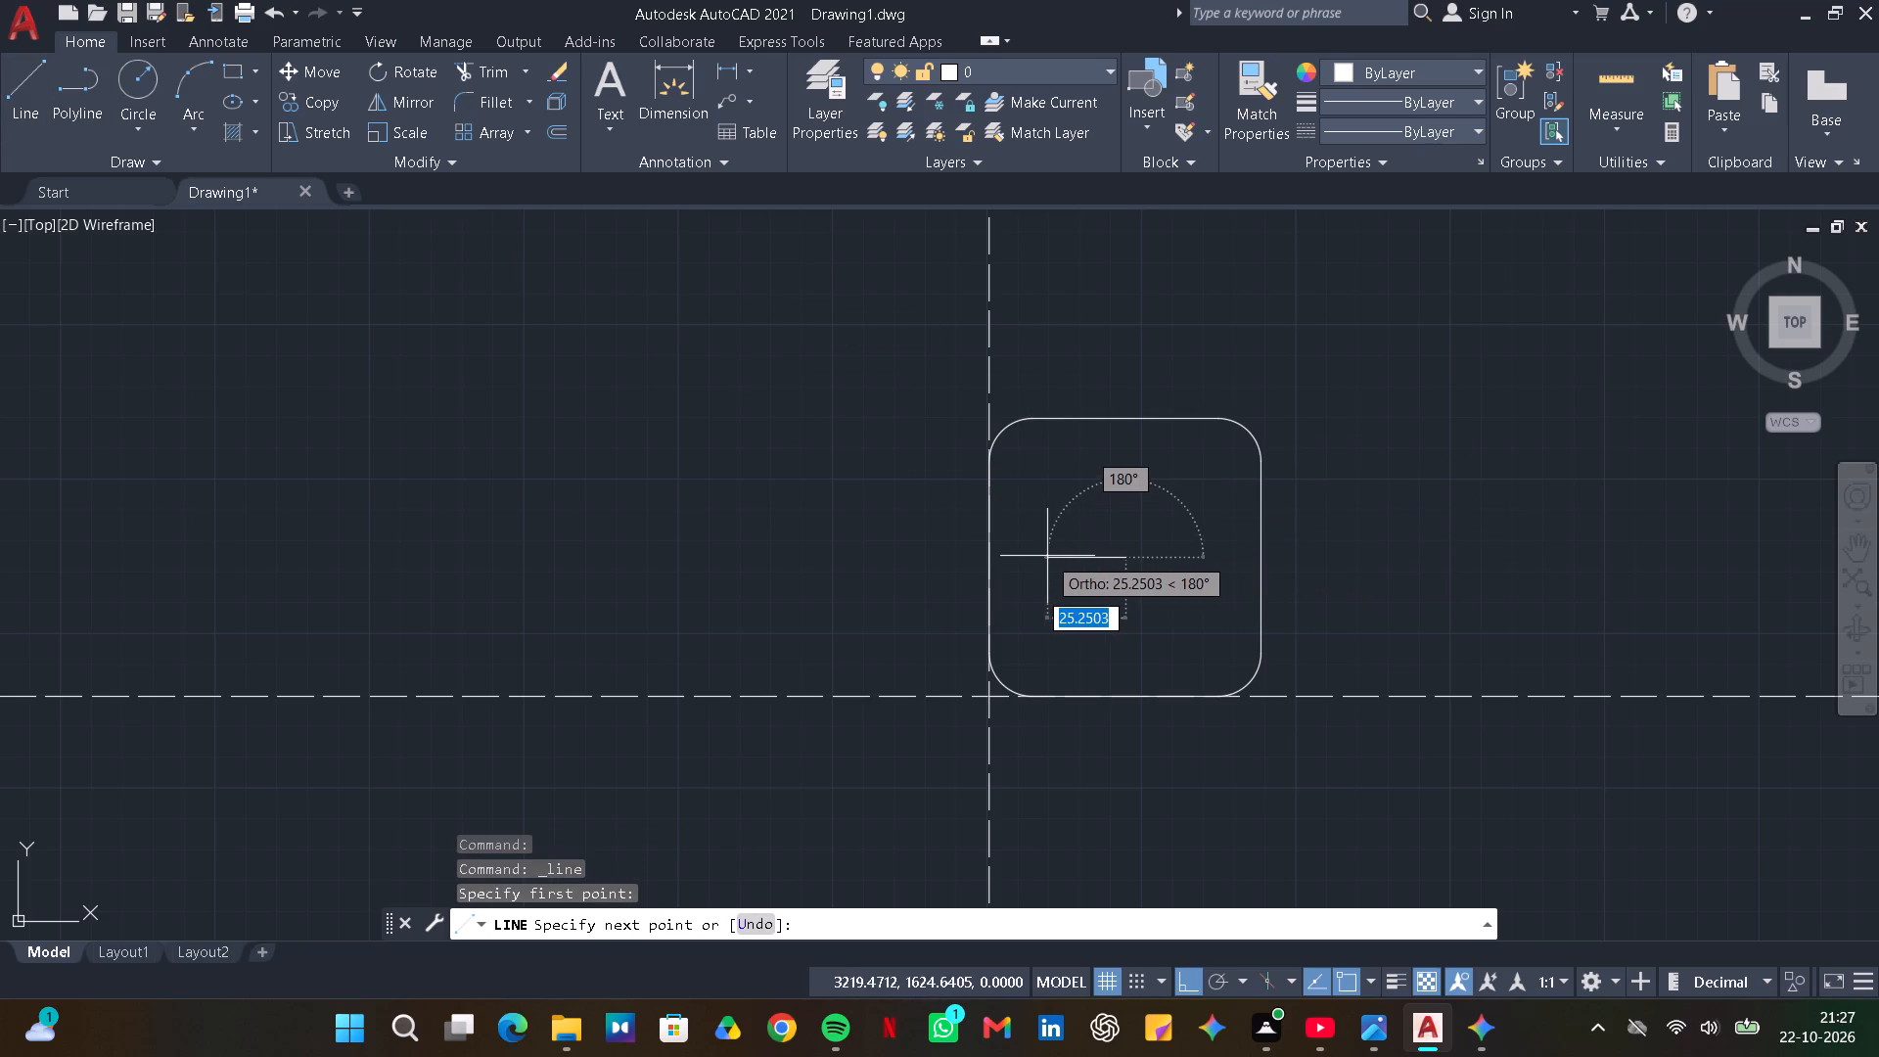
text(30)
key(Return)
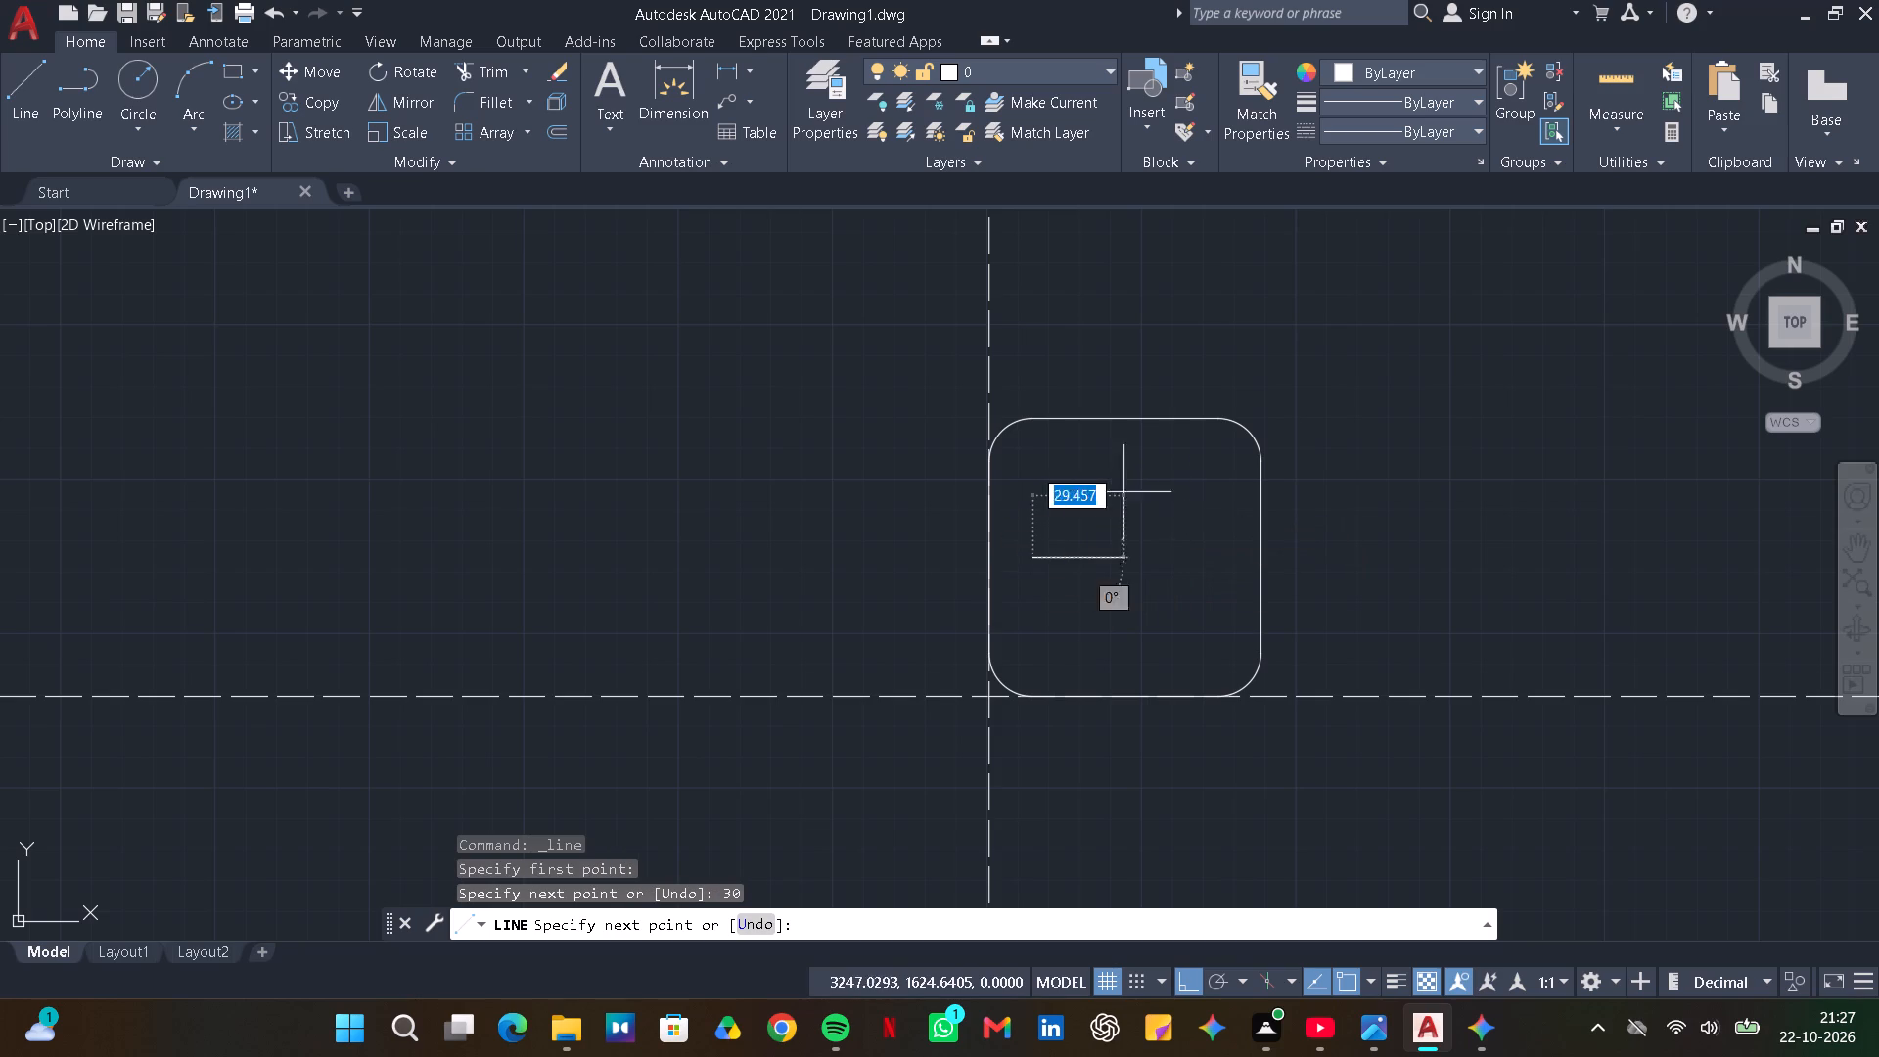
text(31)
key(Return)
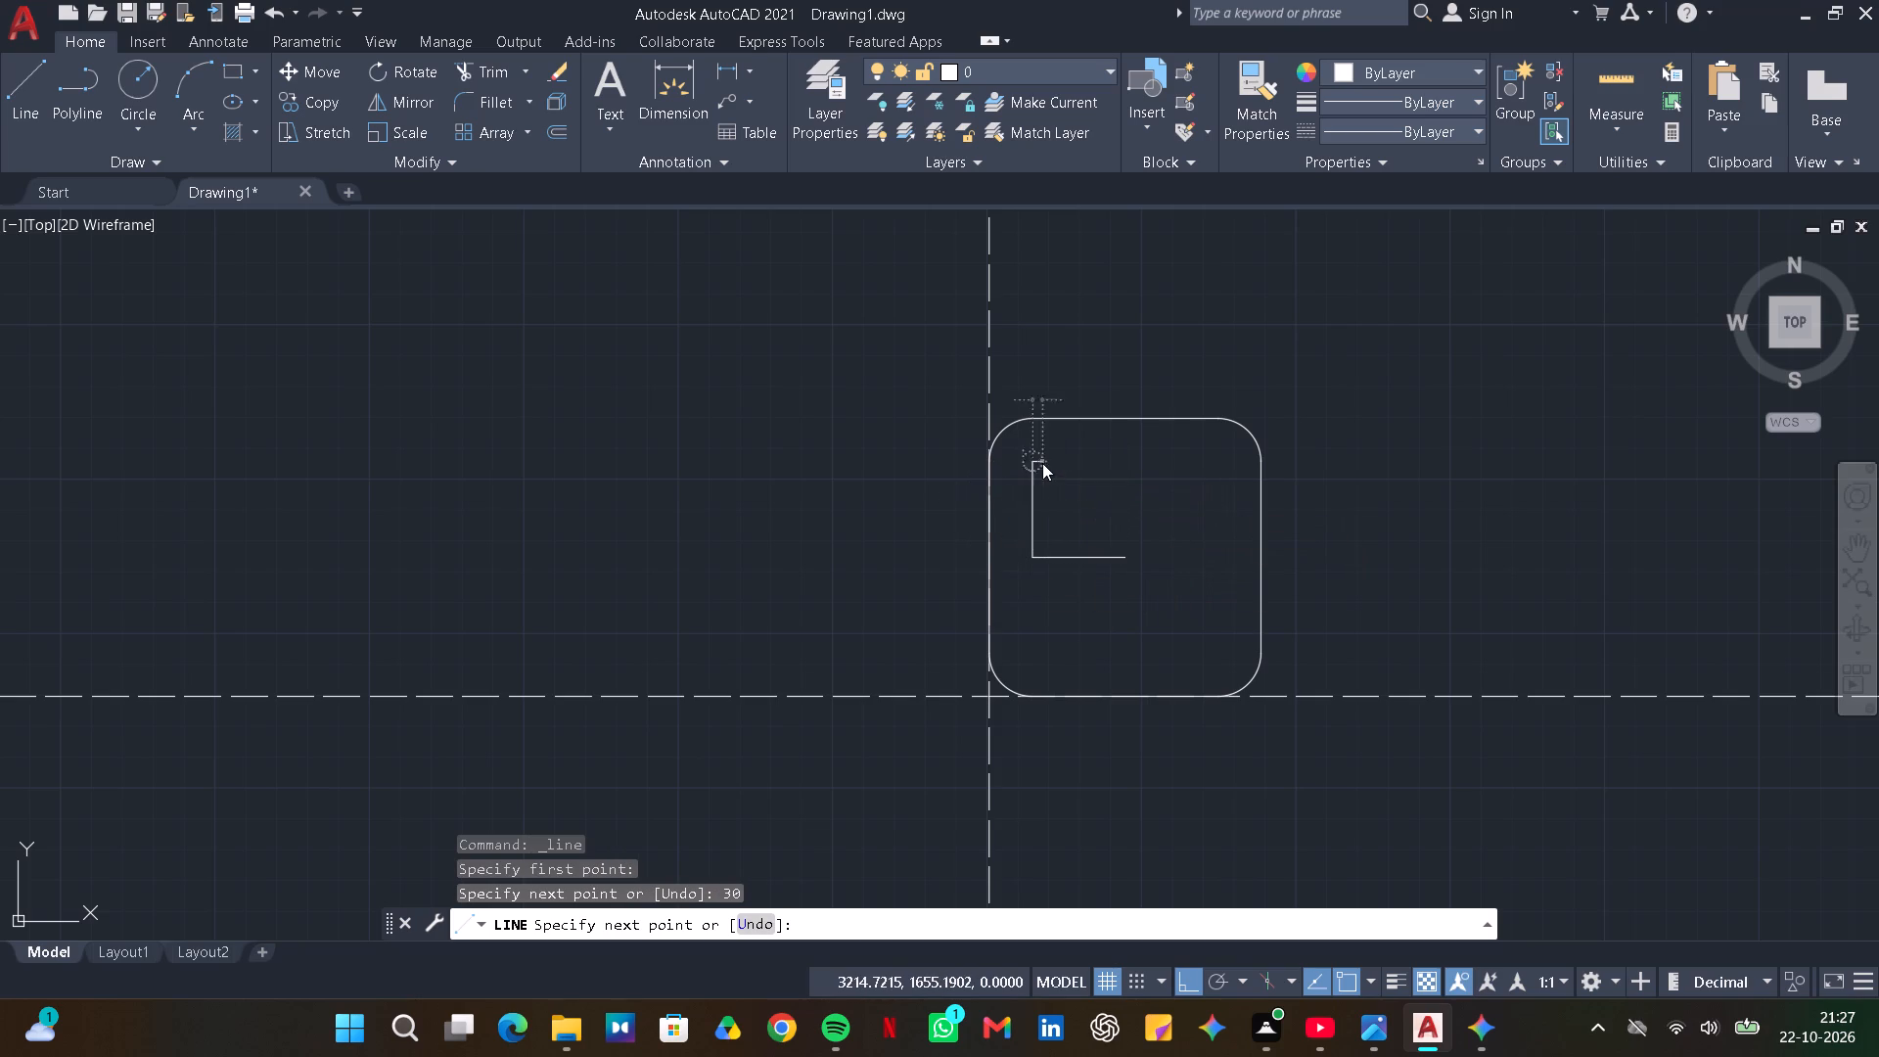
key(Escape)
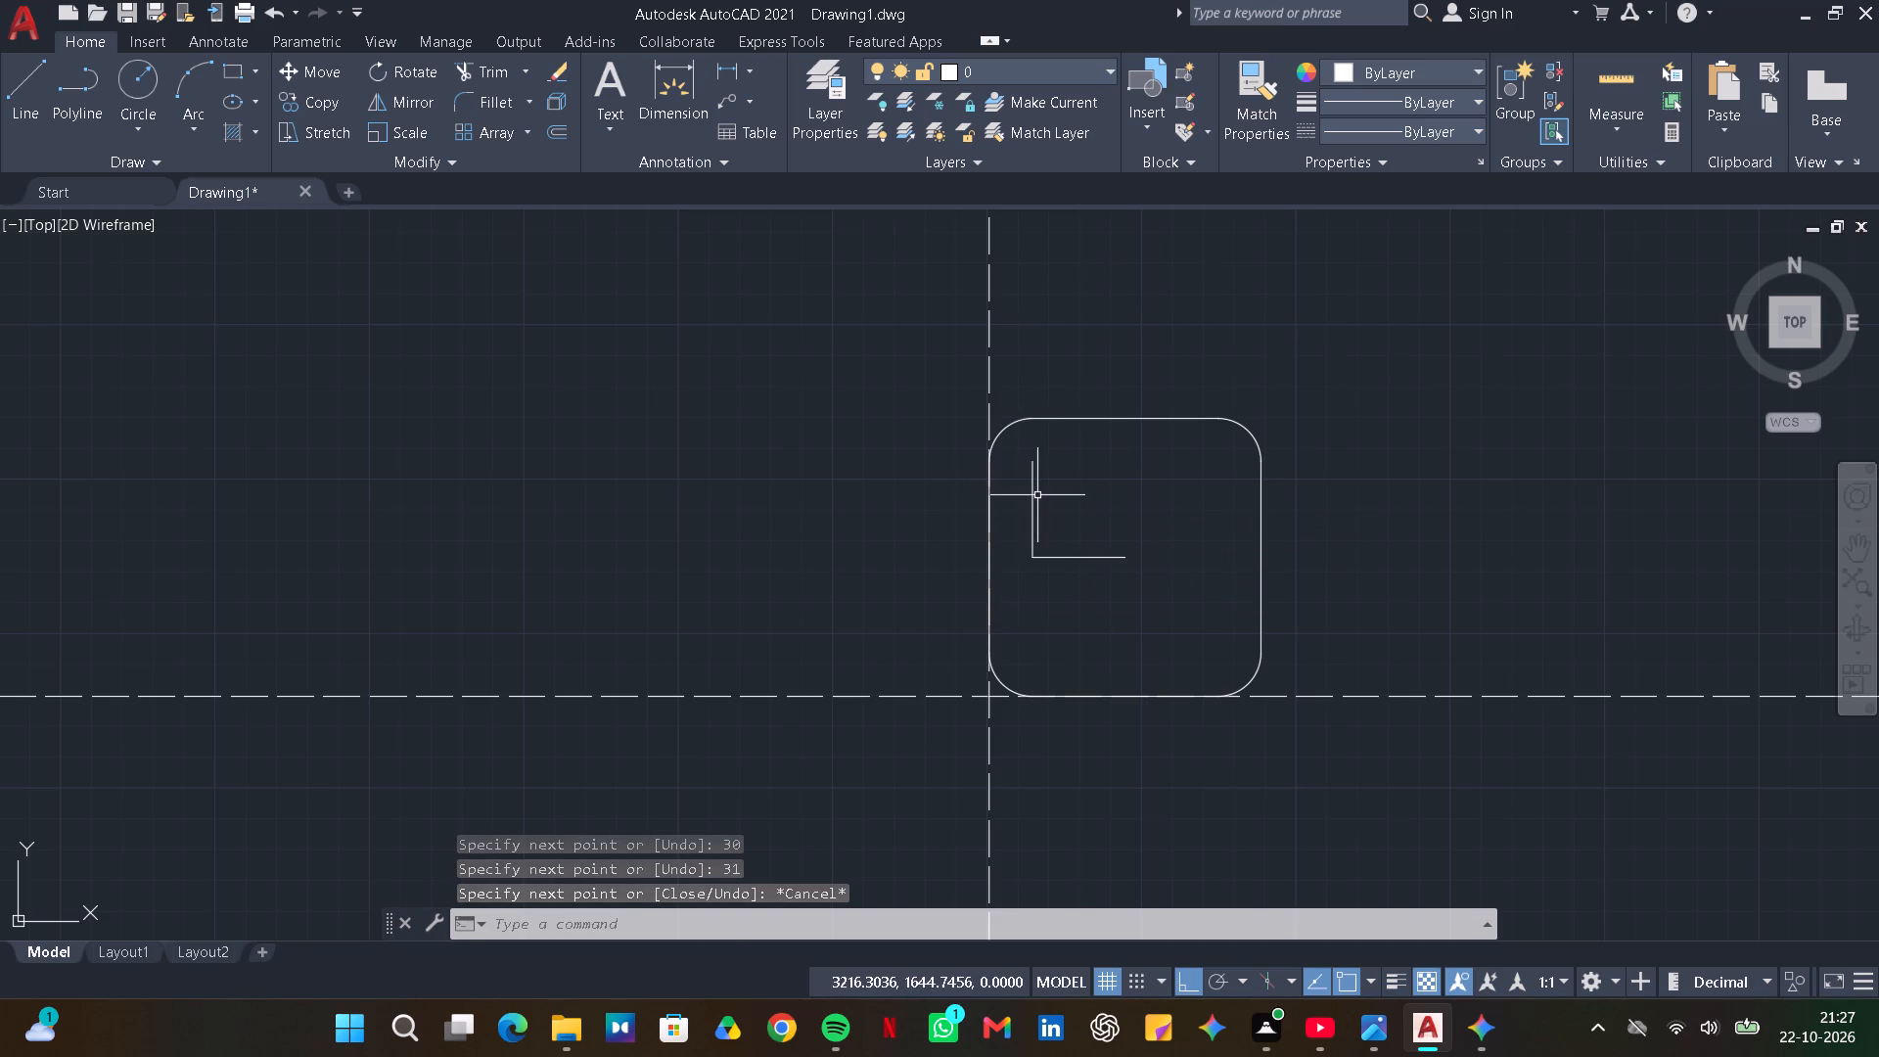
Change the linetype of both new layout lines inside the plate to the dashed ACAD_ISO02W100.
click(1030, 498)
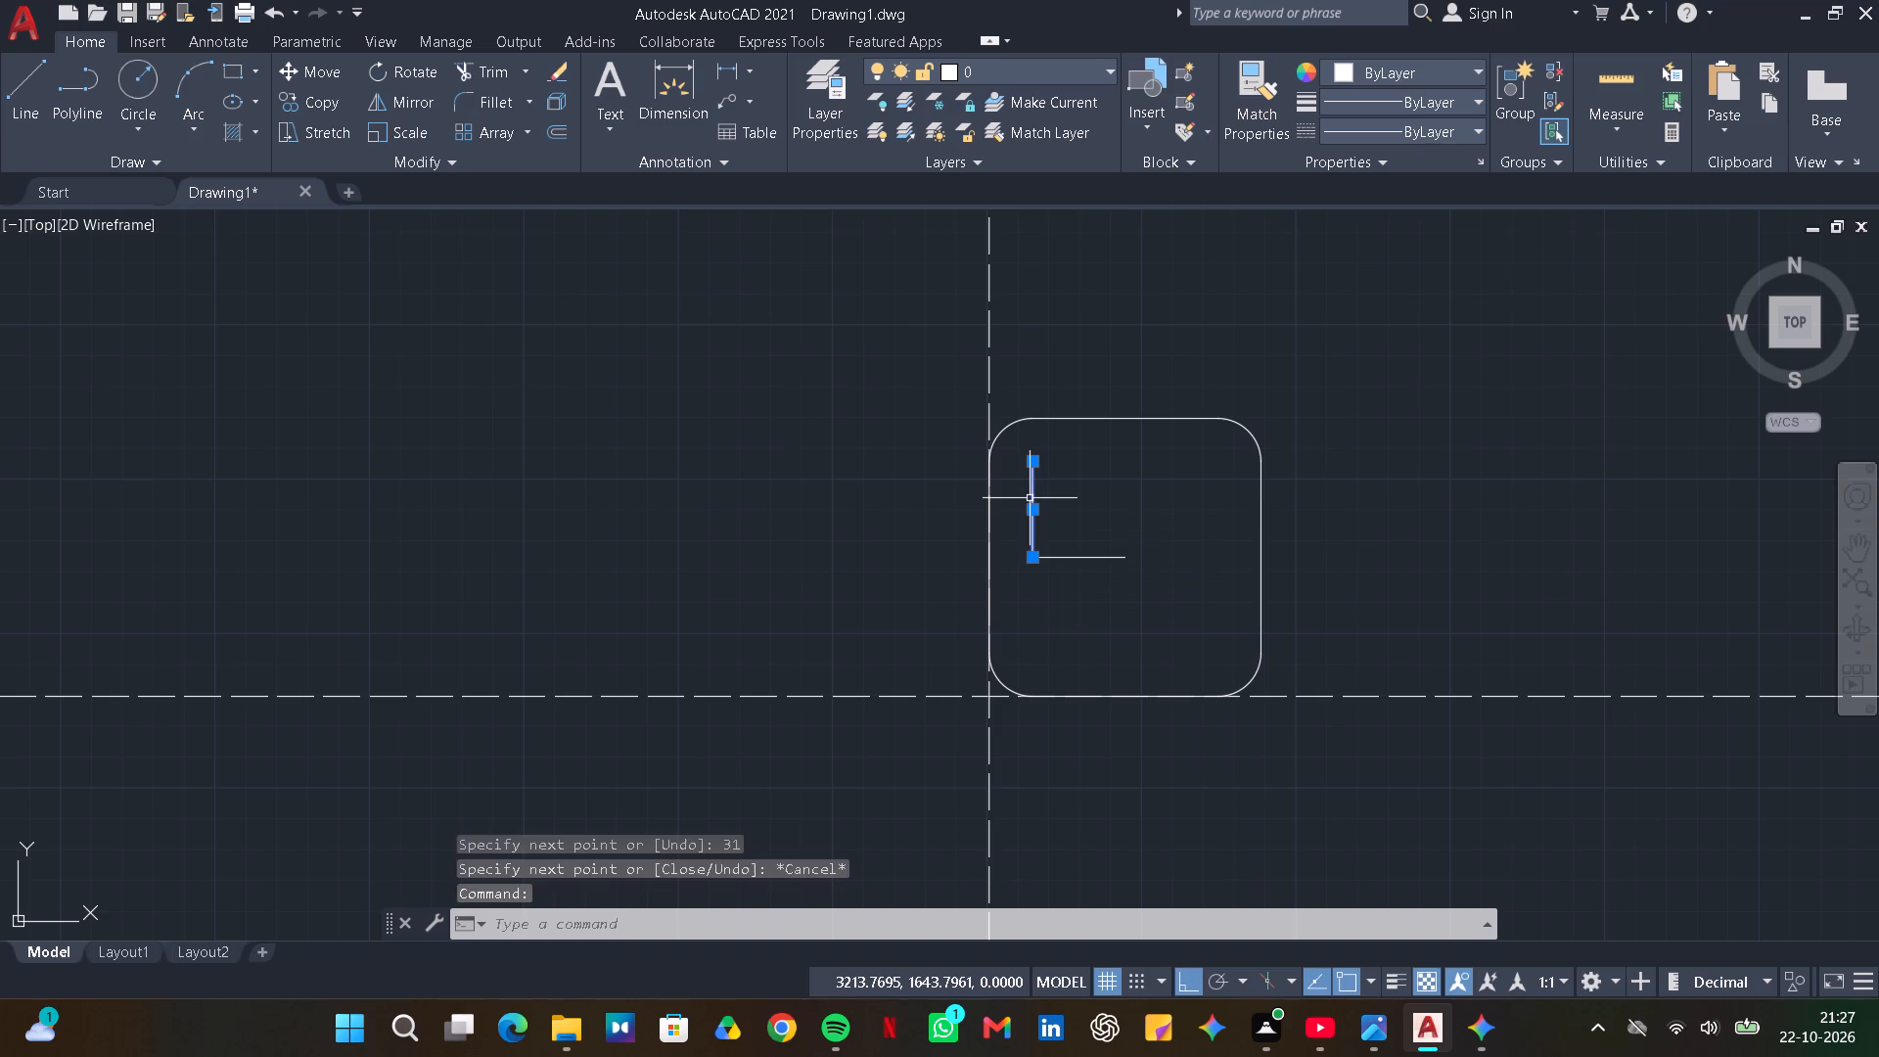
click(1067, 556)
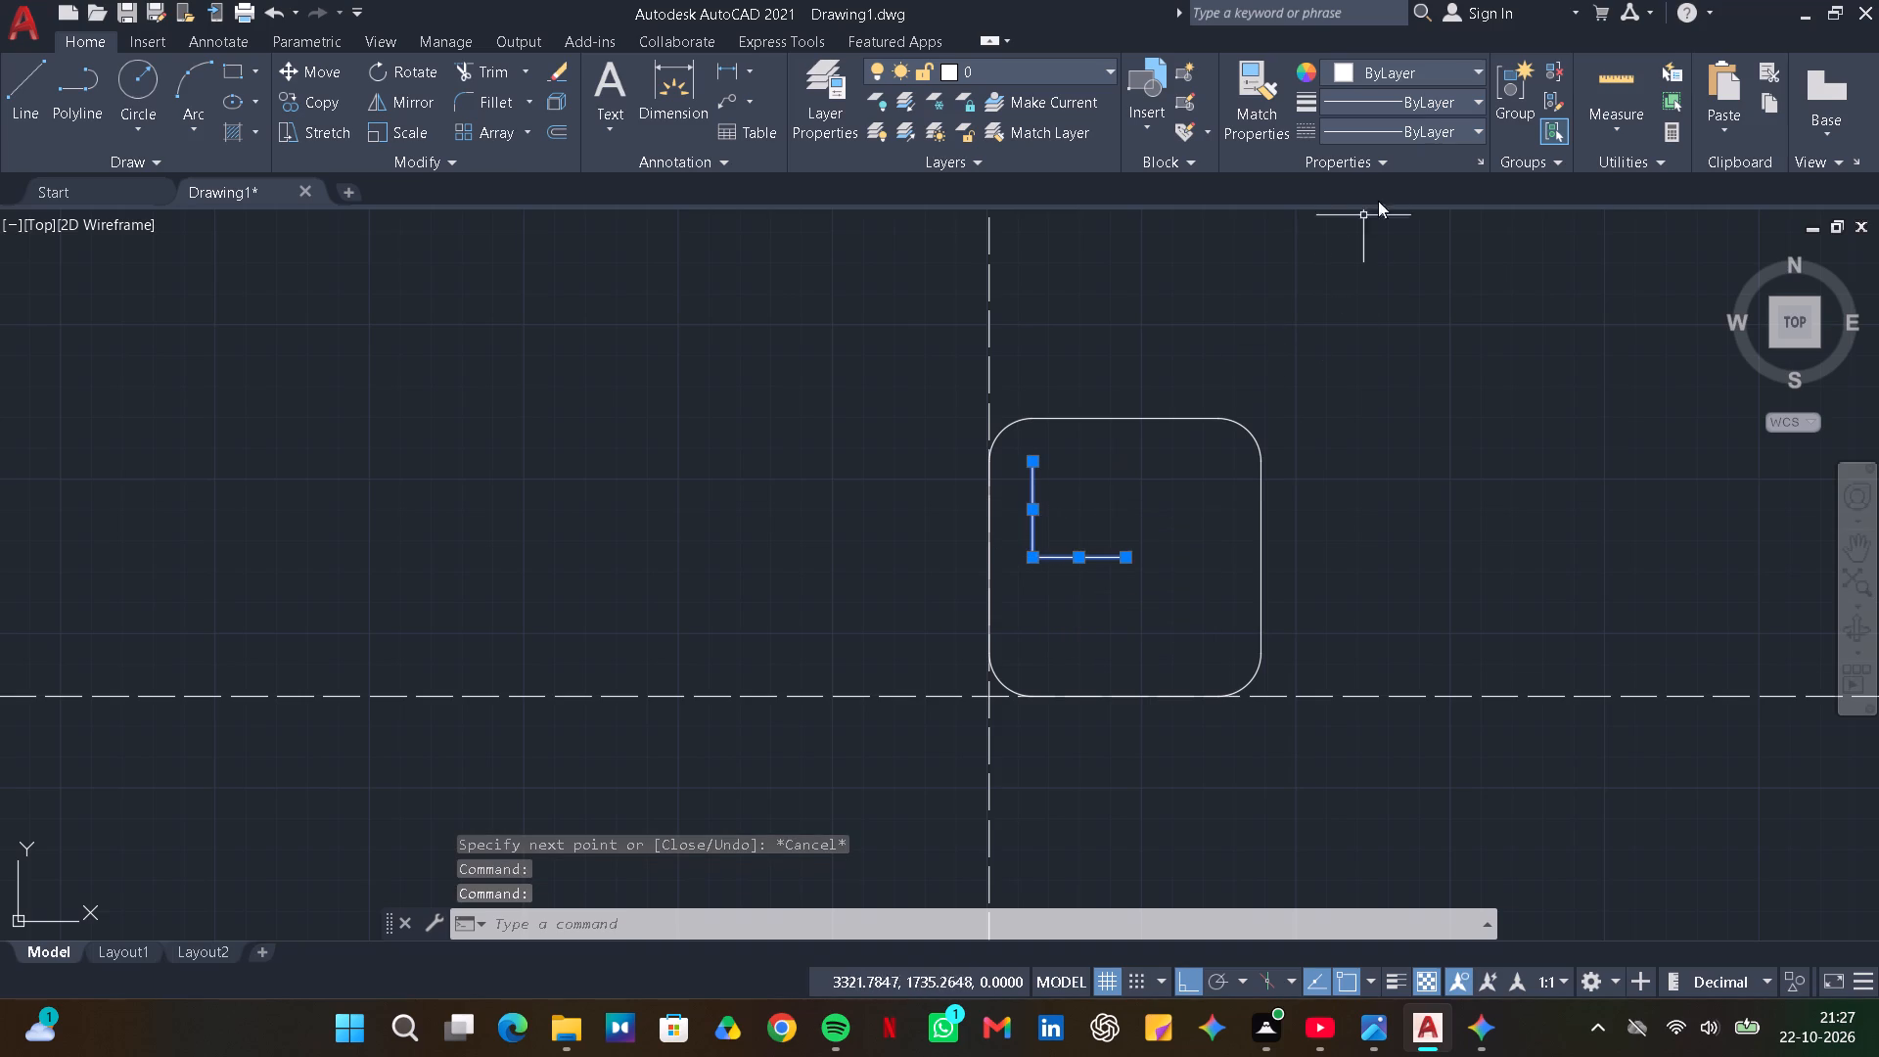
click(1416, 131)
click(1411, 213)
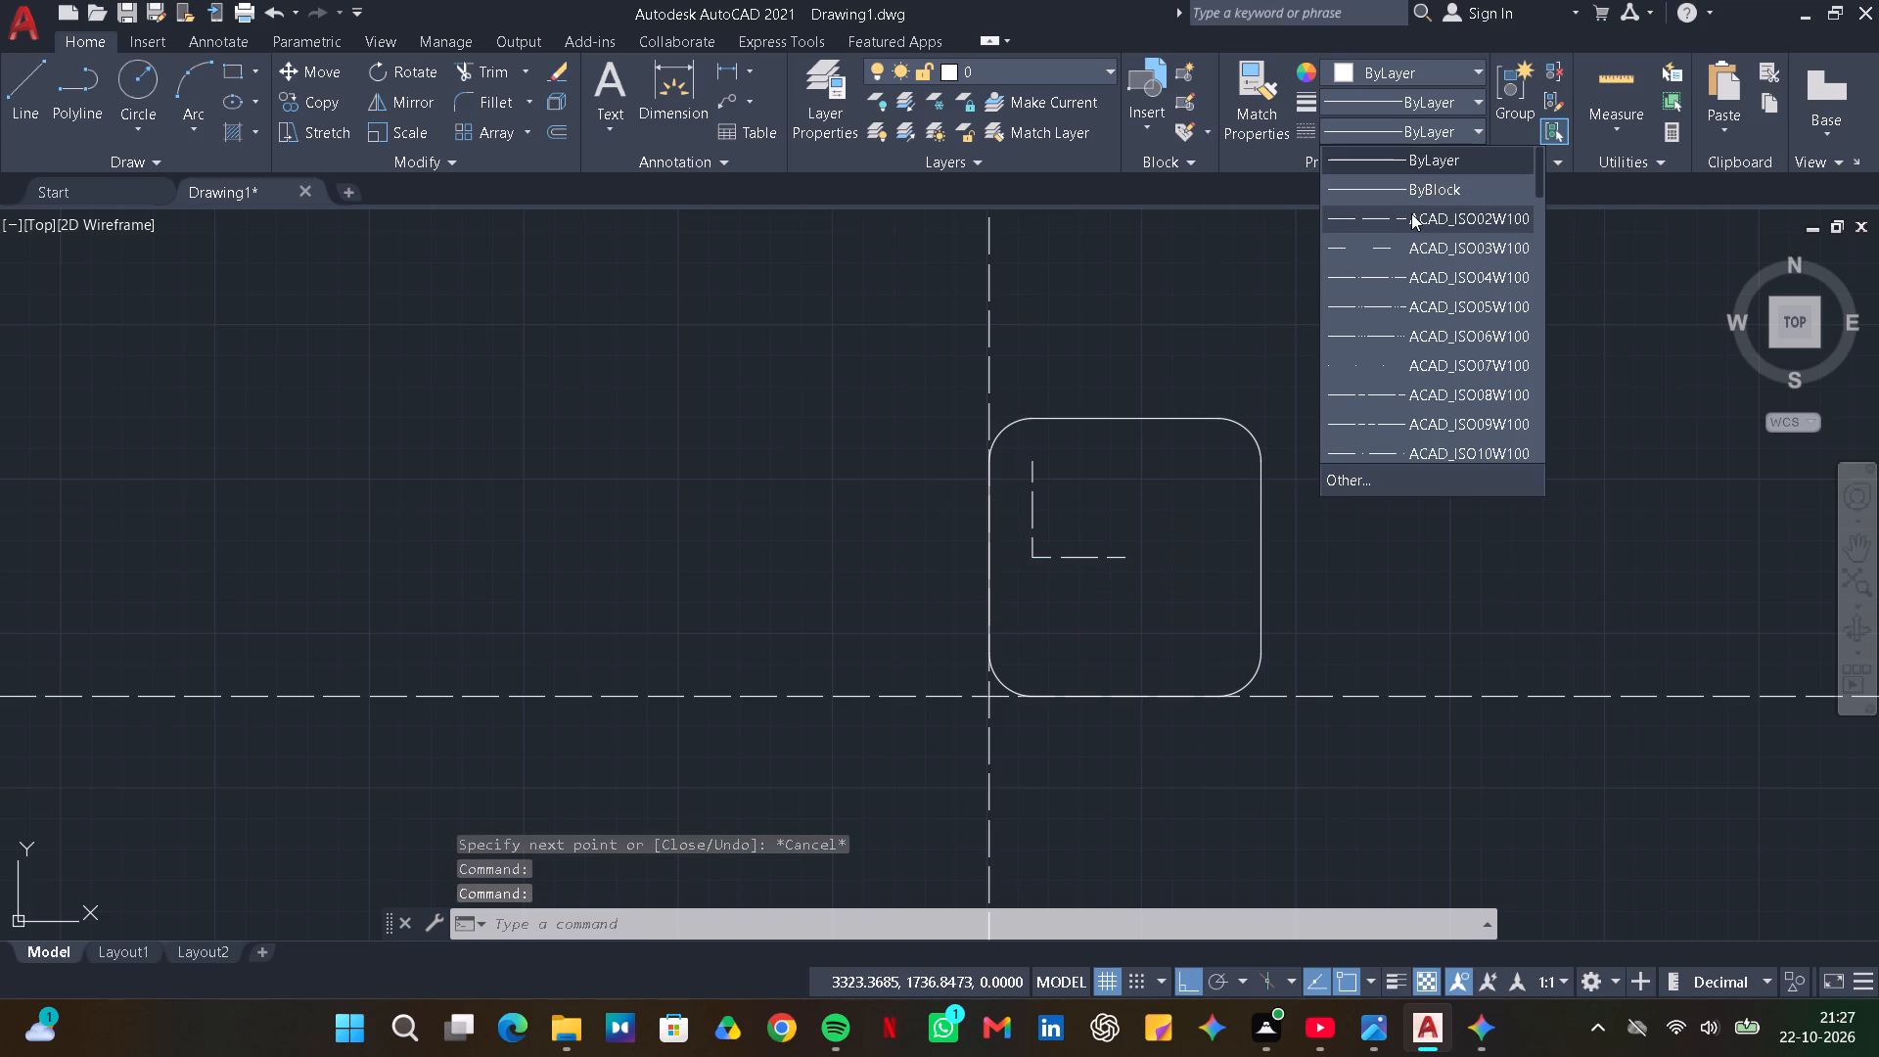
click(1392, 462)
key(Escape)
key(Escape)
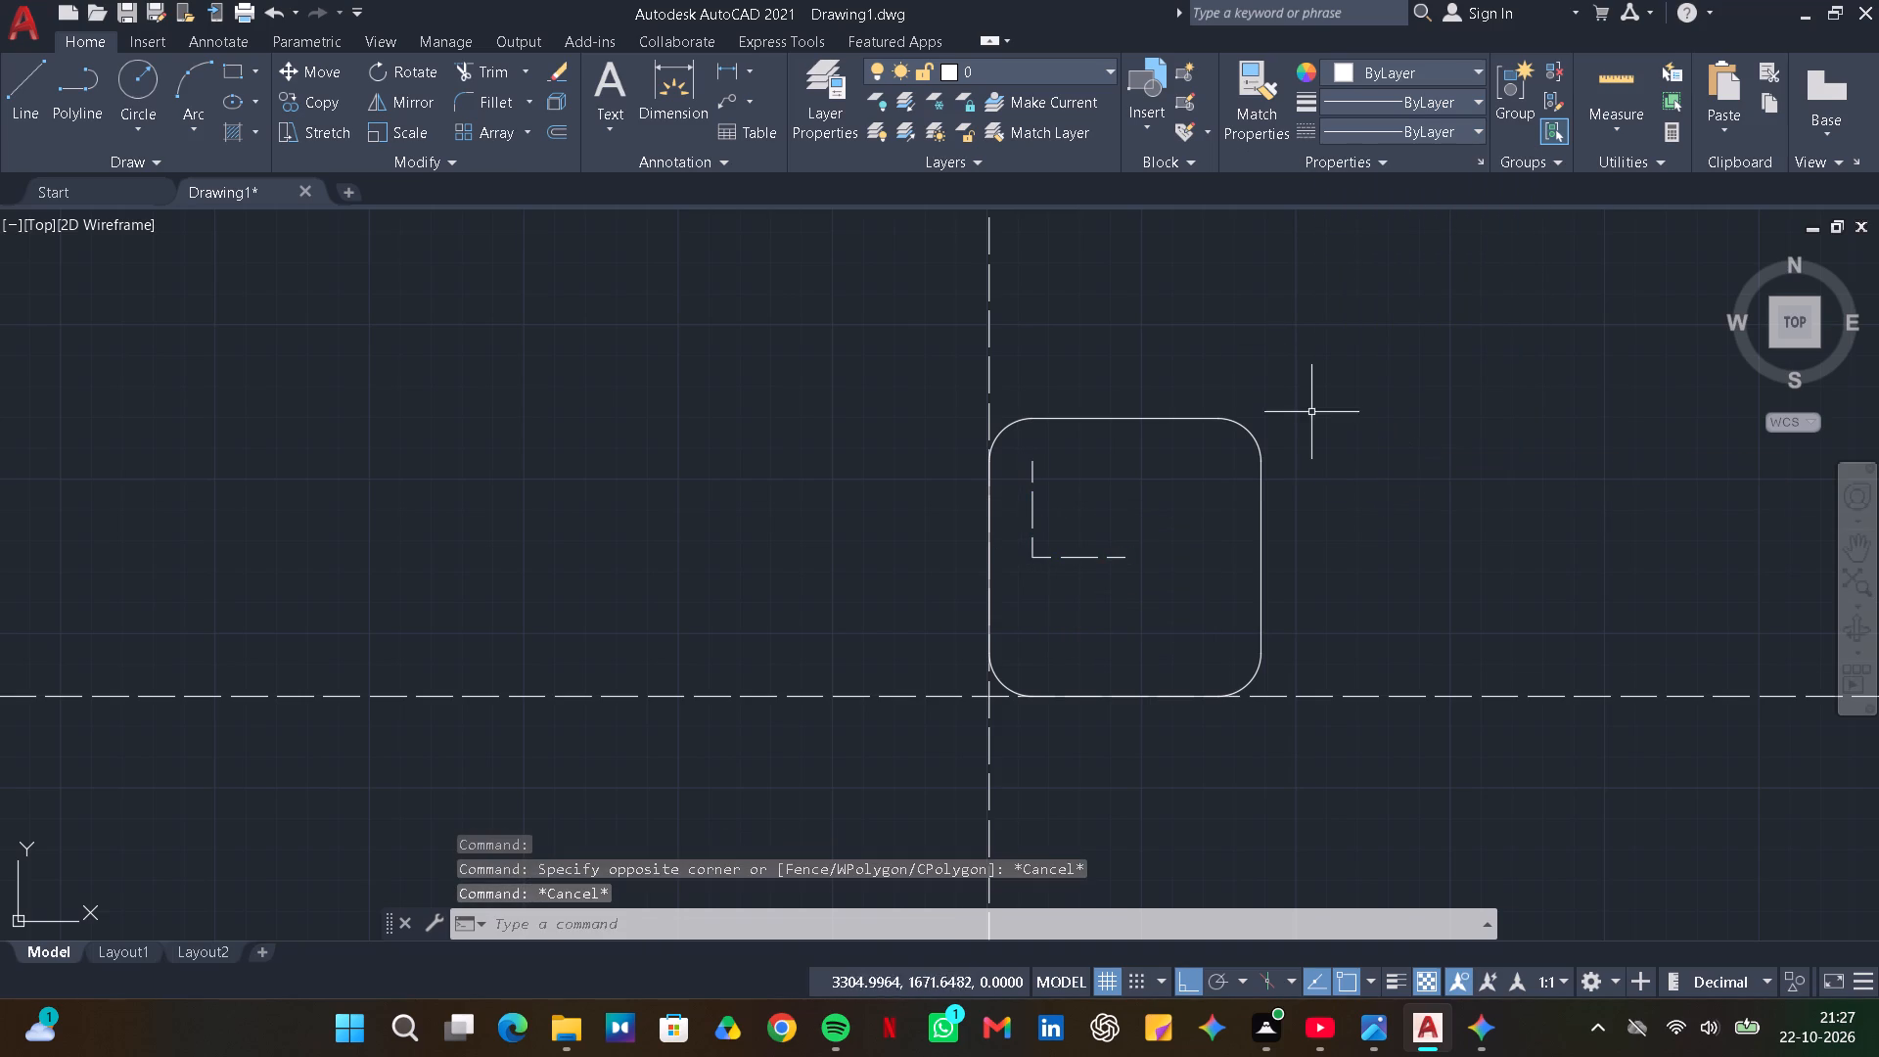
Draw two concentric circles with radii 5 and 10, centred on the upper end of the vertical dashed layout line.
click(145, 97)
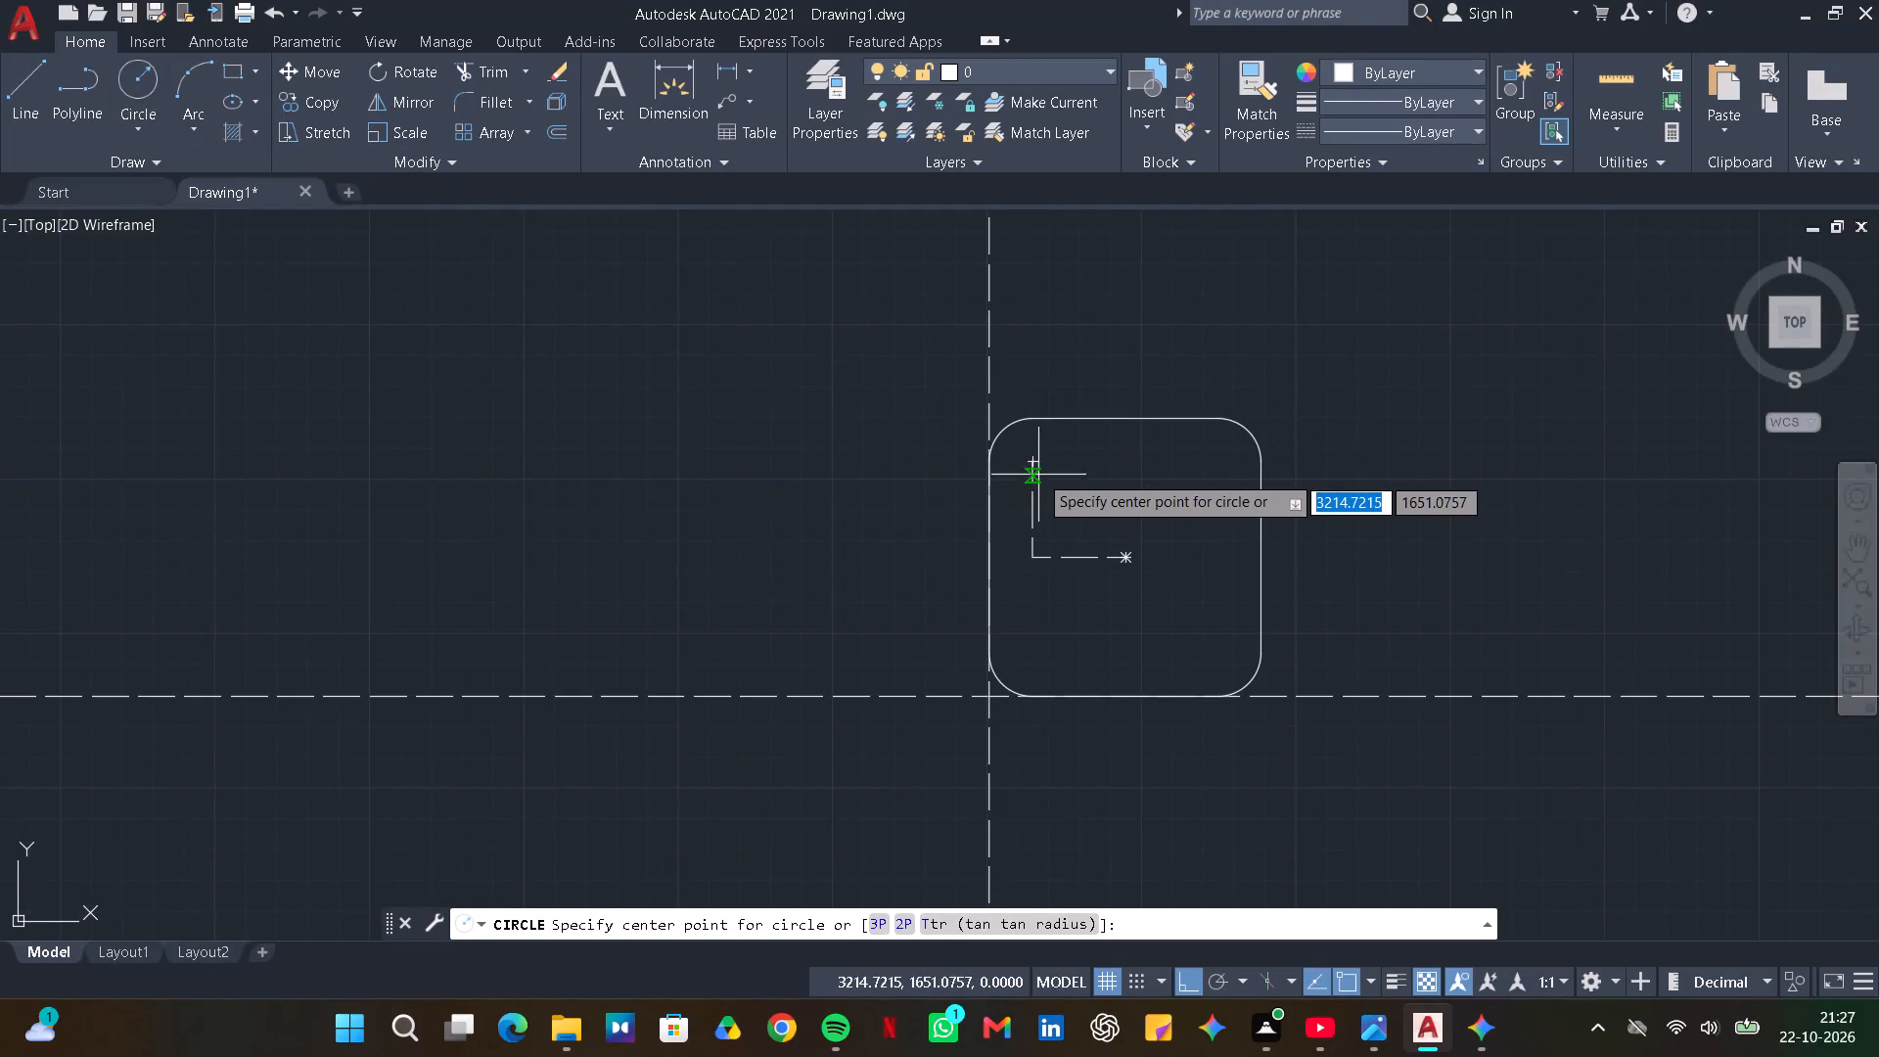
click(1037, 462)
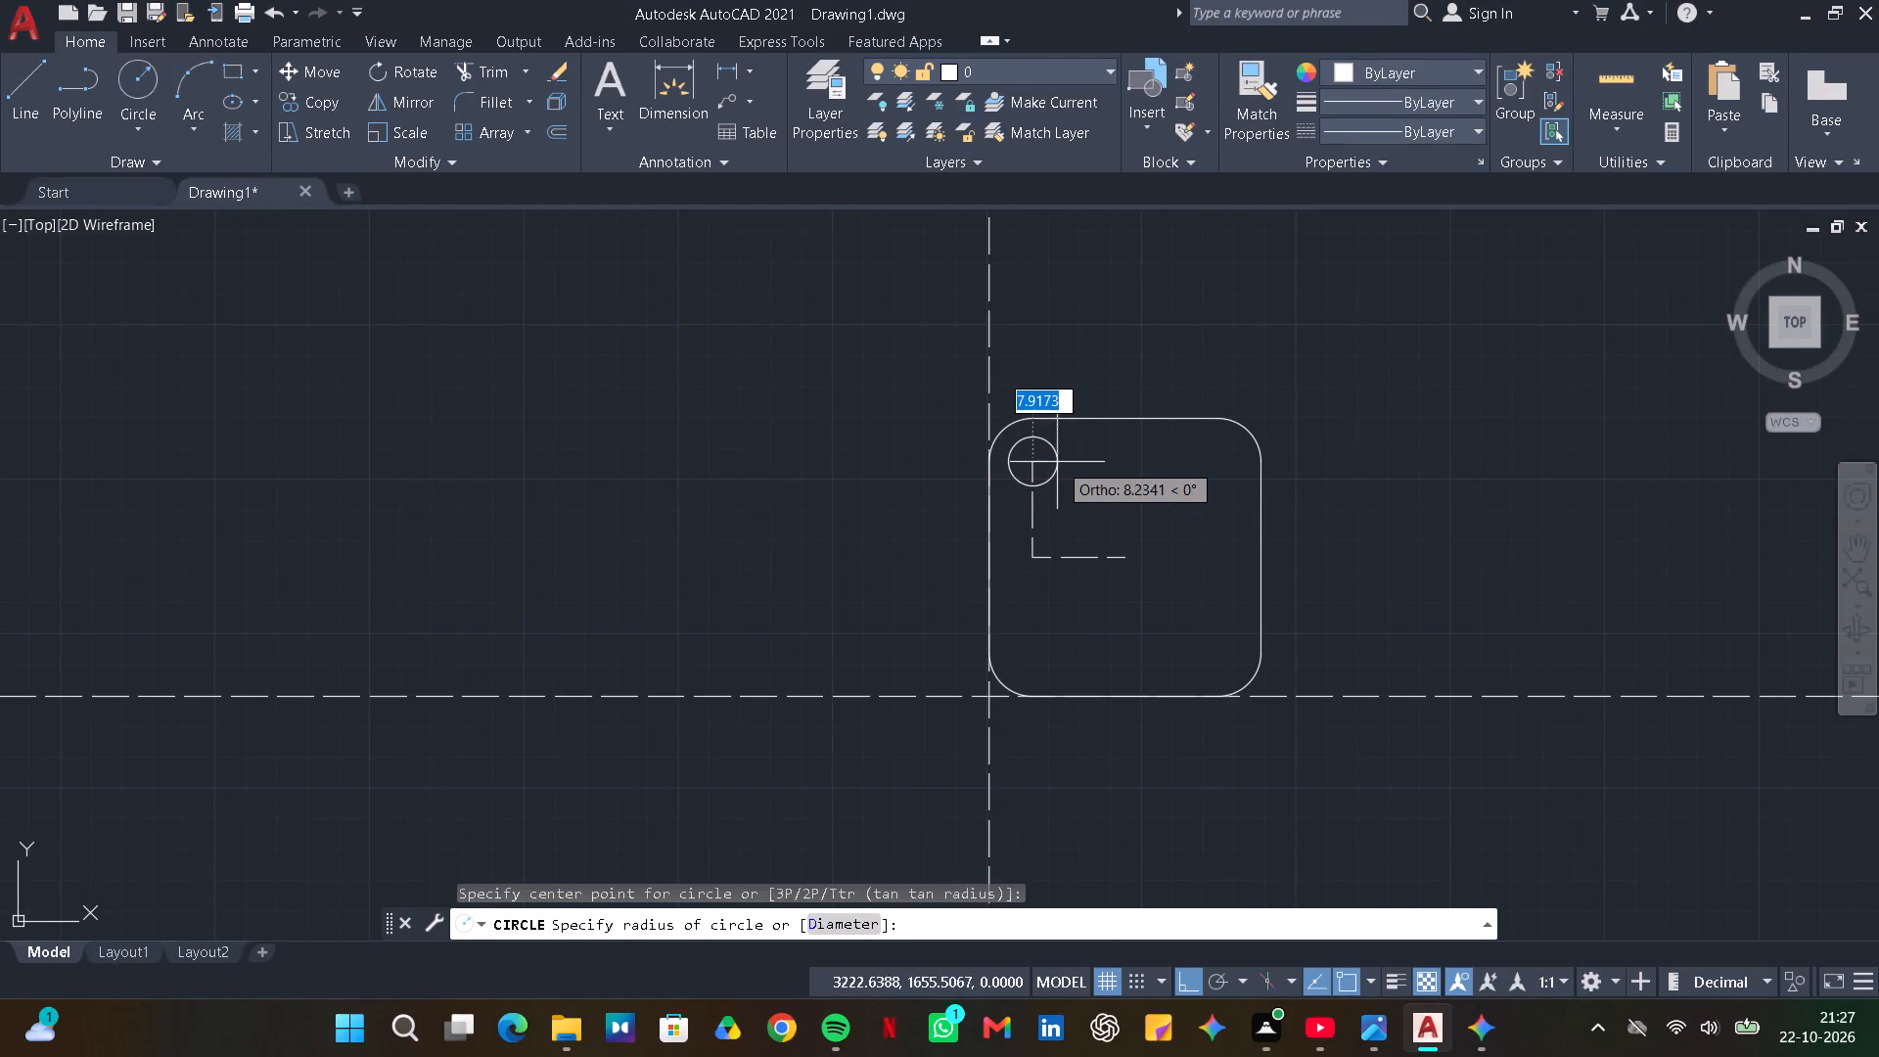
key(5)
key(Return)
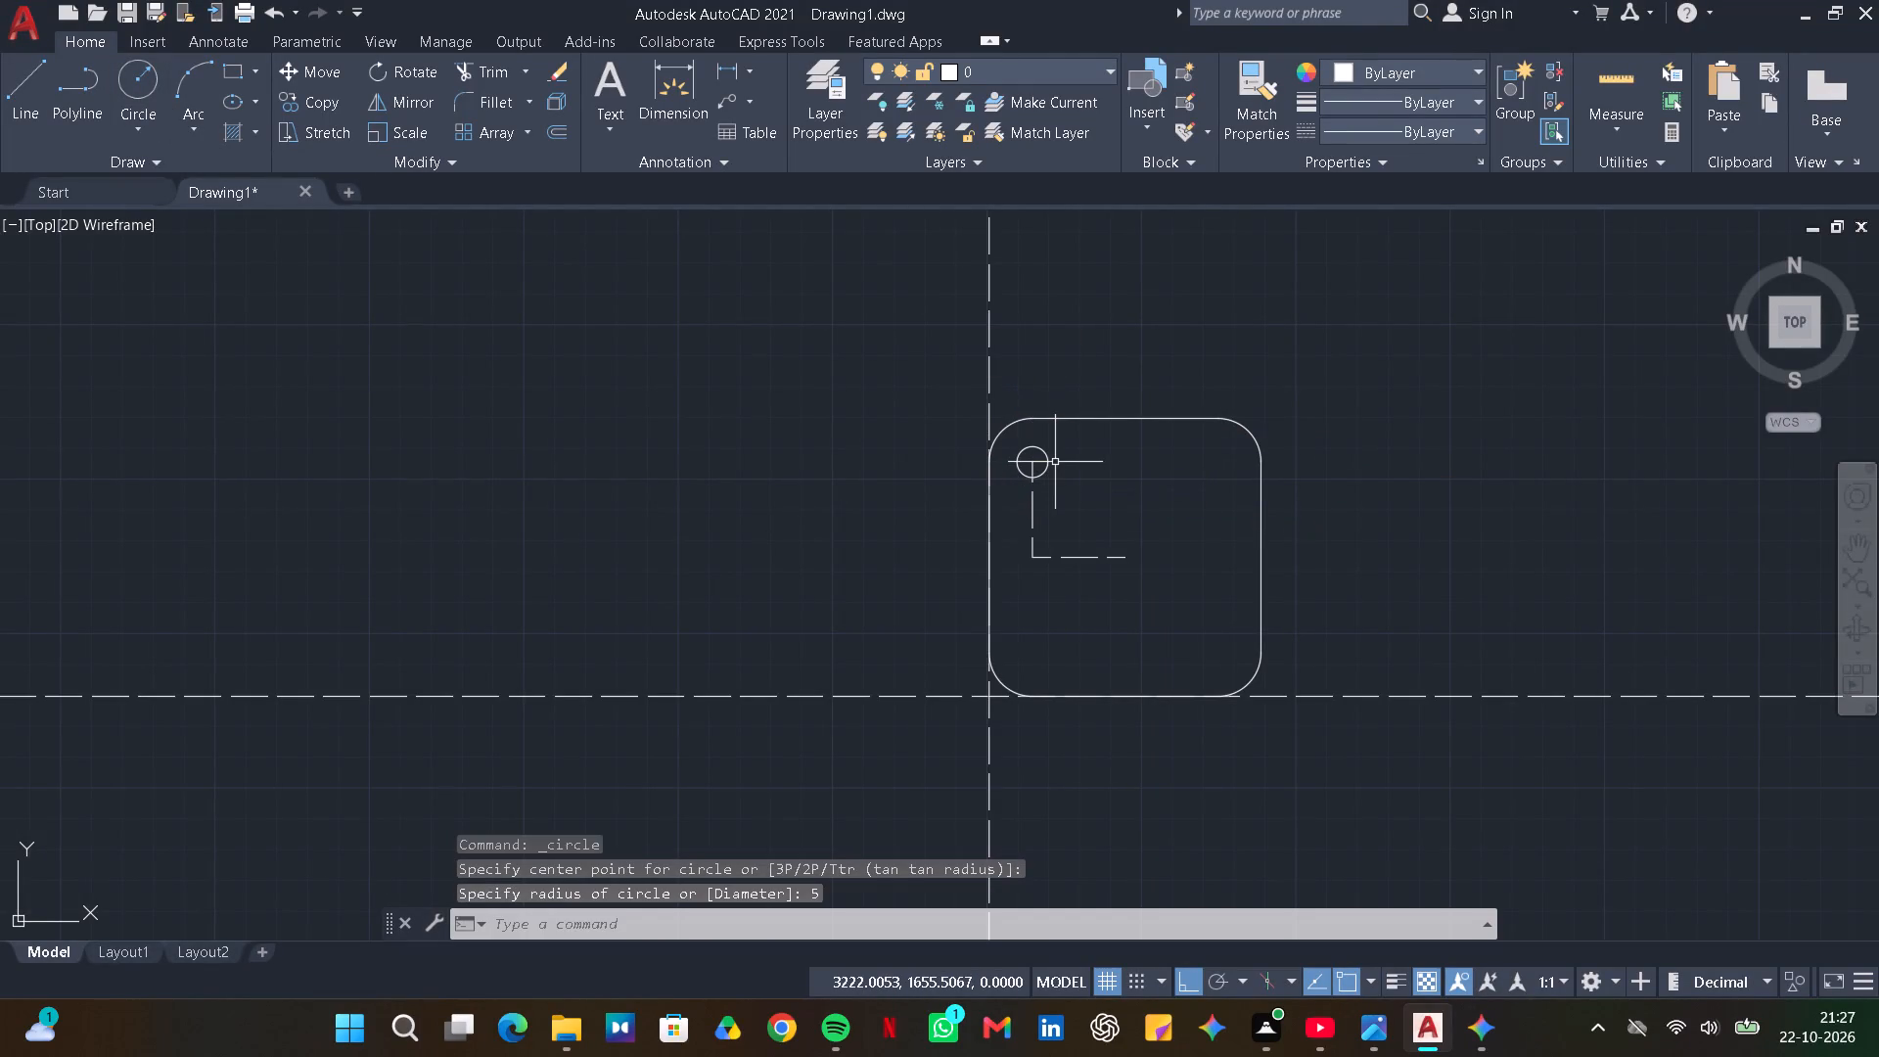
click(120, 72)
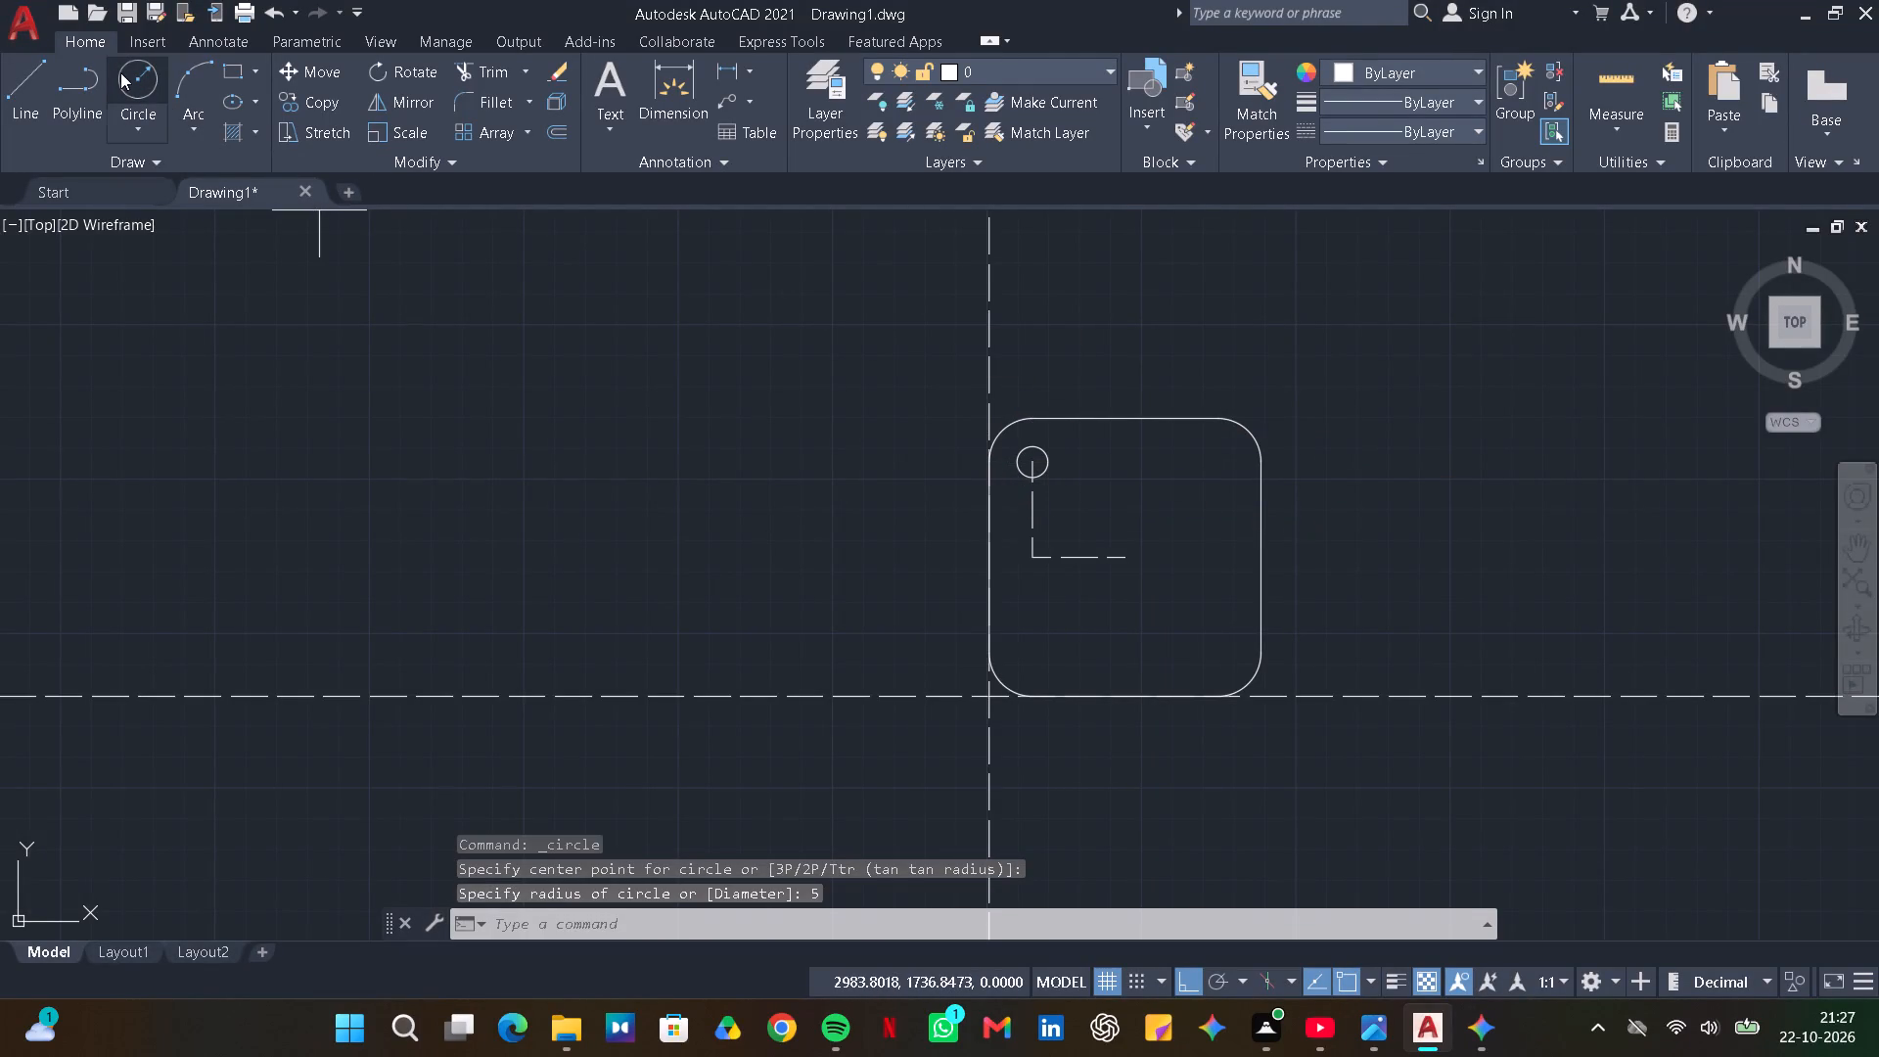
click(1026, 466)
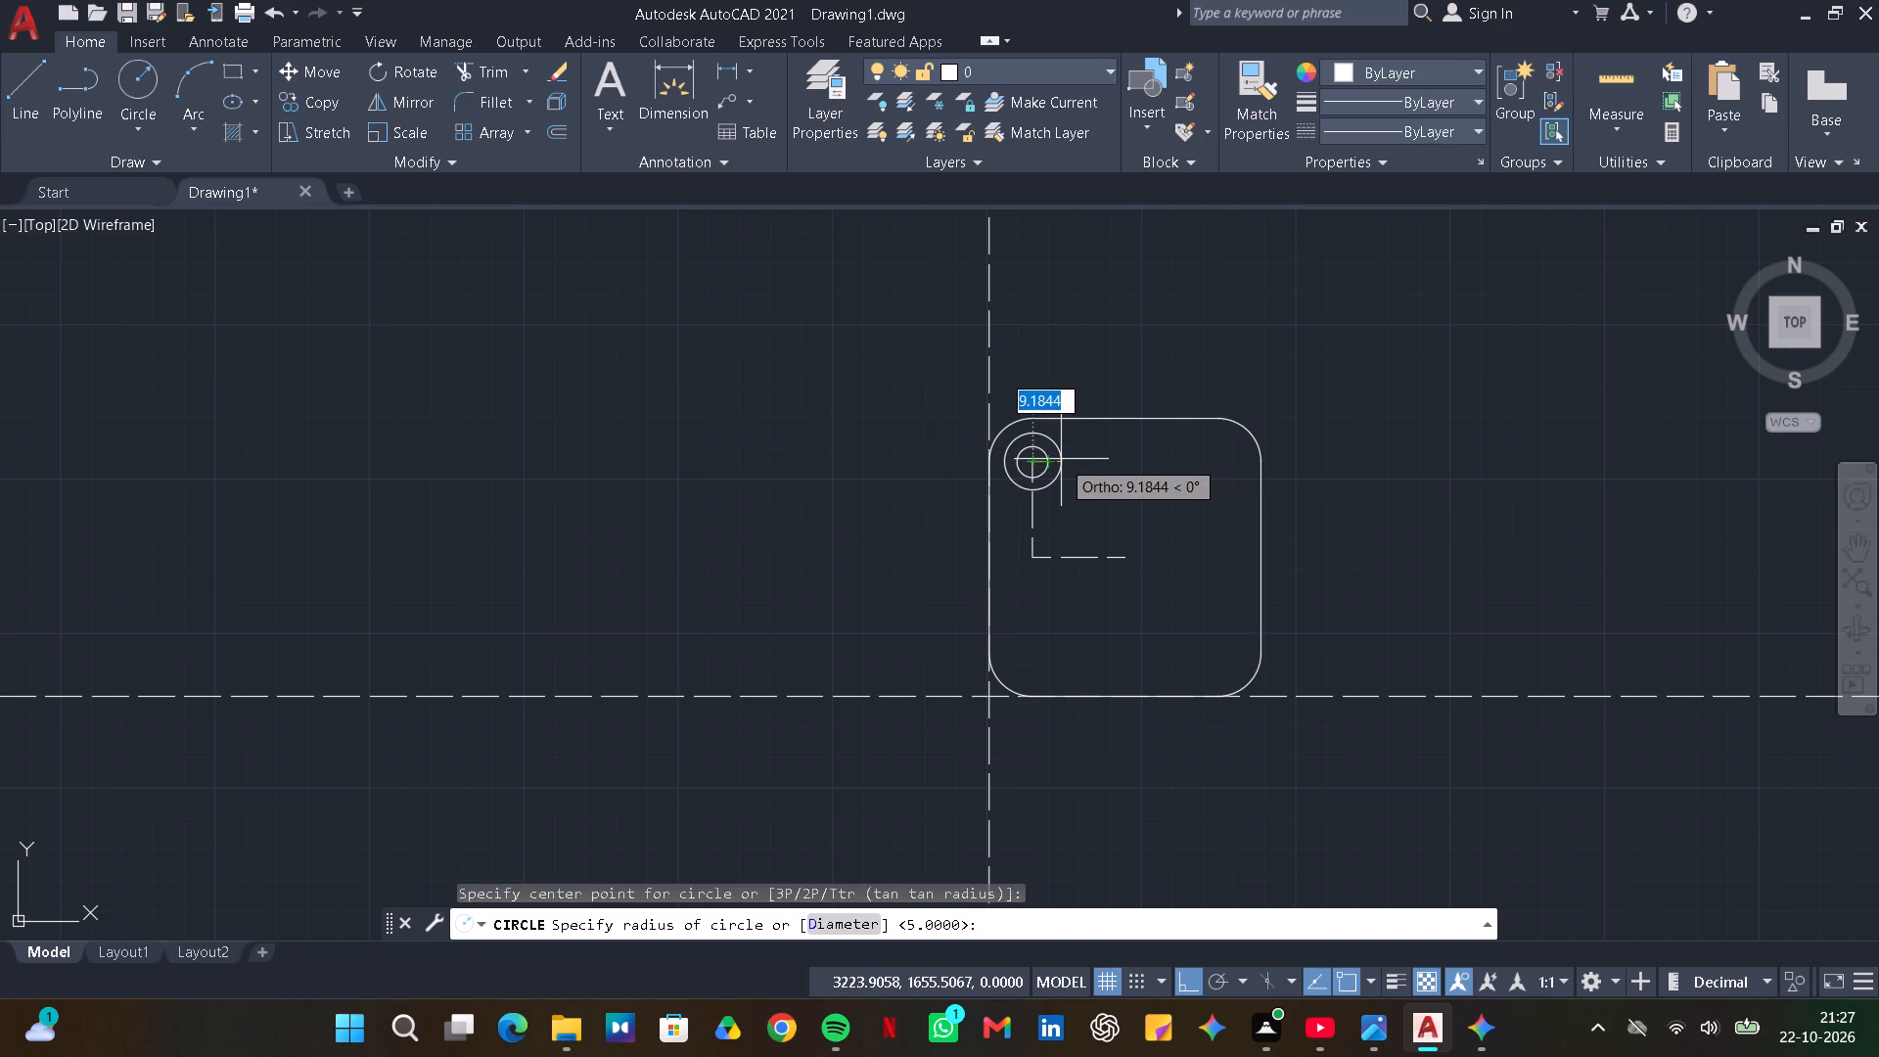
text(10)
key(Return)
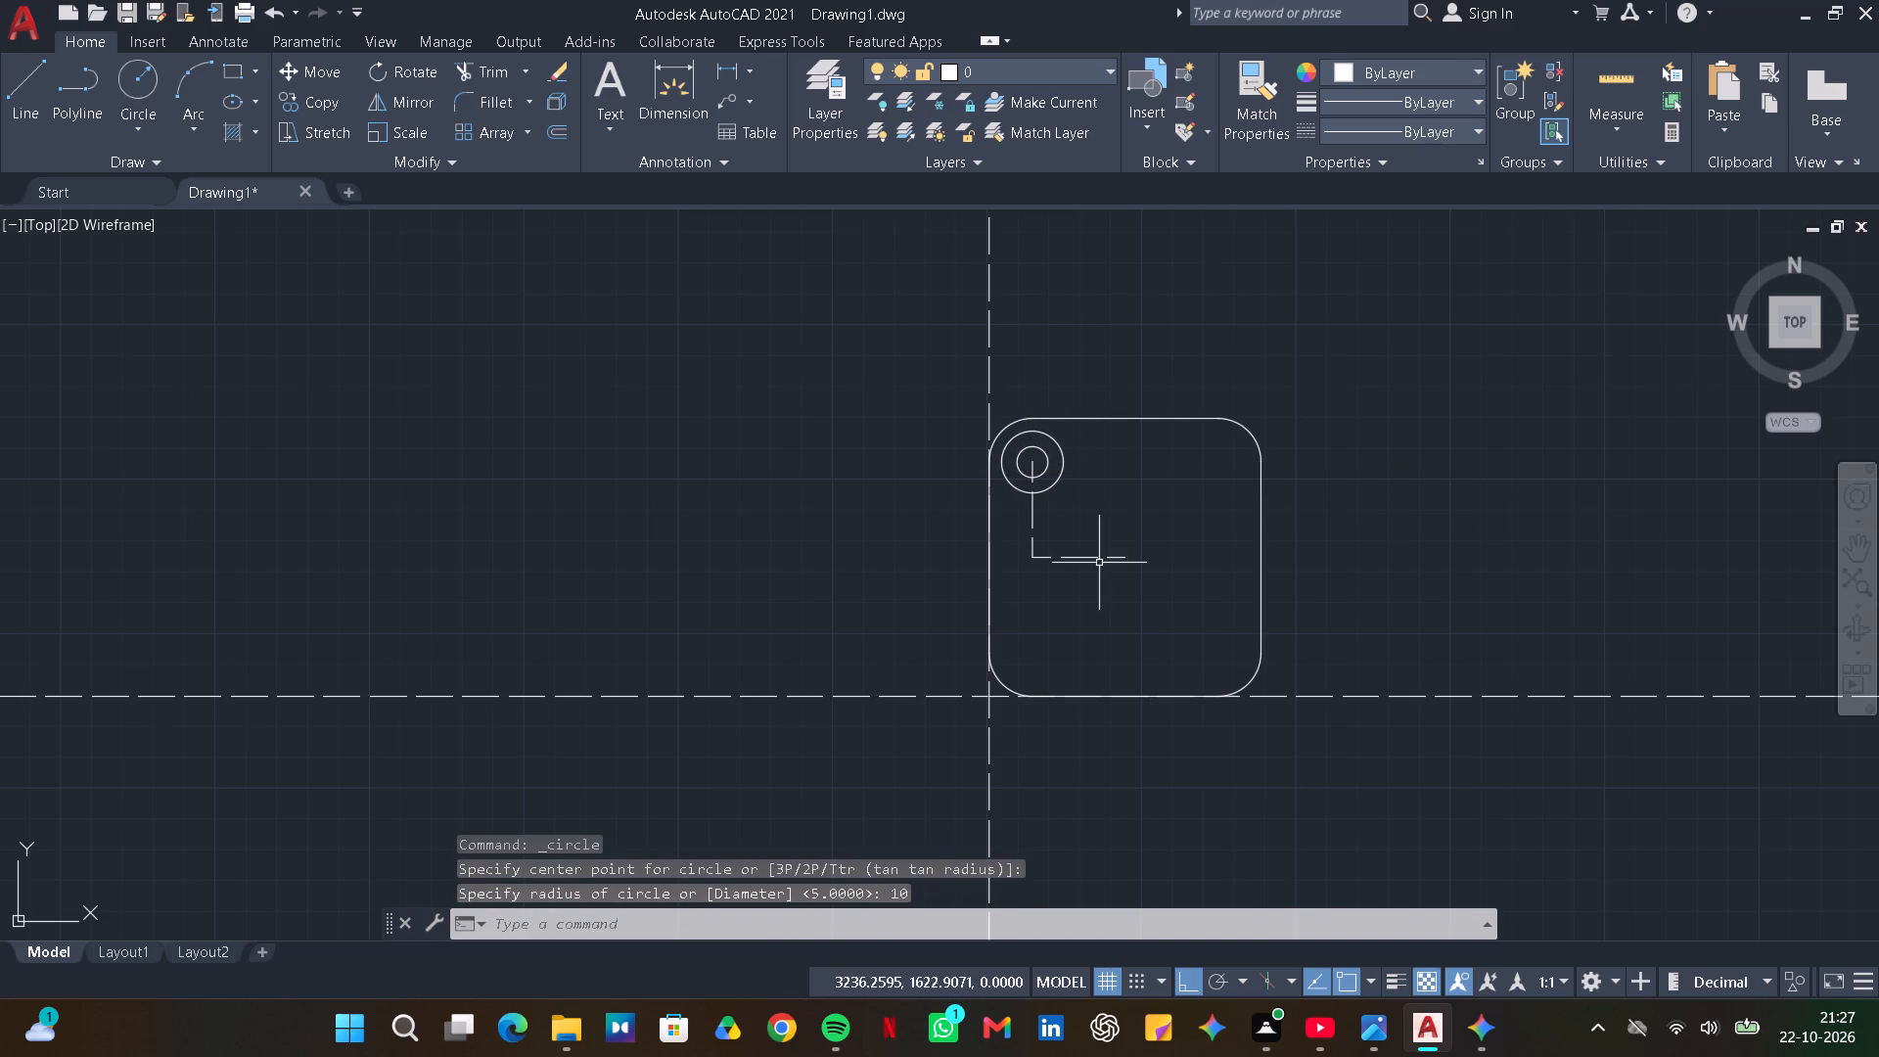
Mirror the two upper-left circles about the plate's horizontal centreline, keeping the source circles.
click(1059, 481)
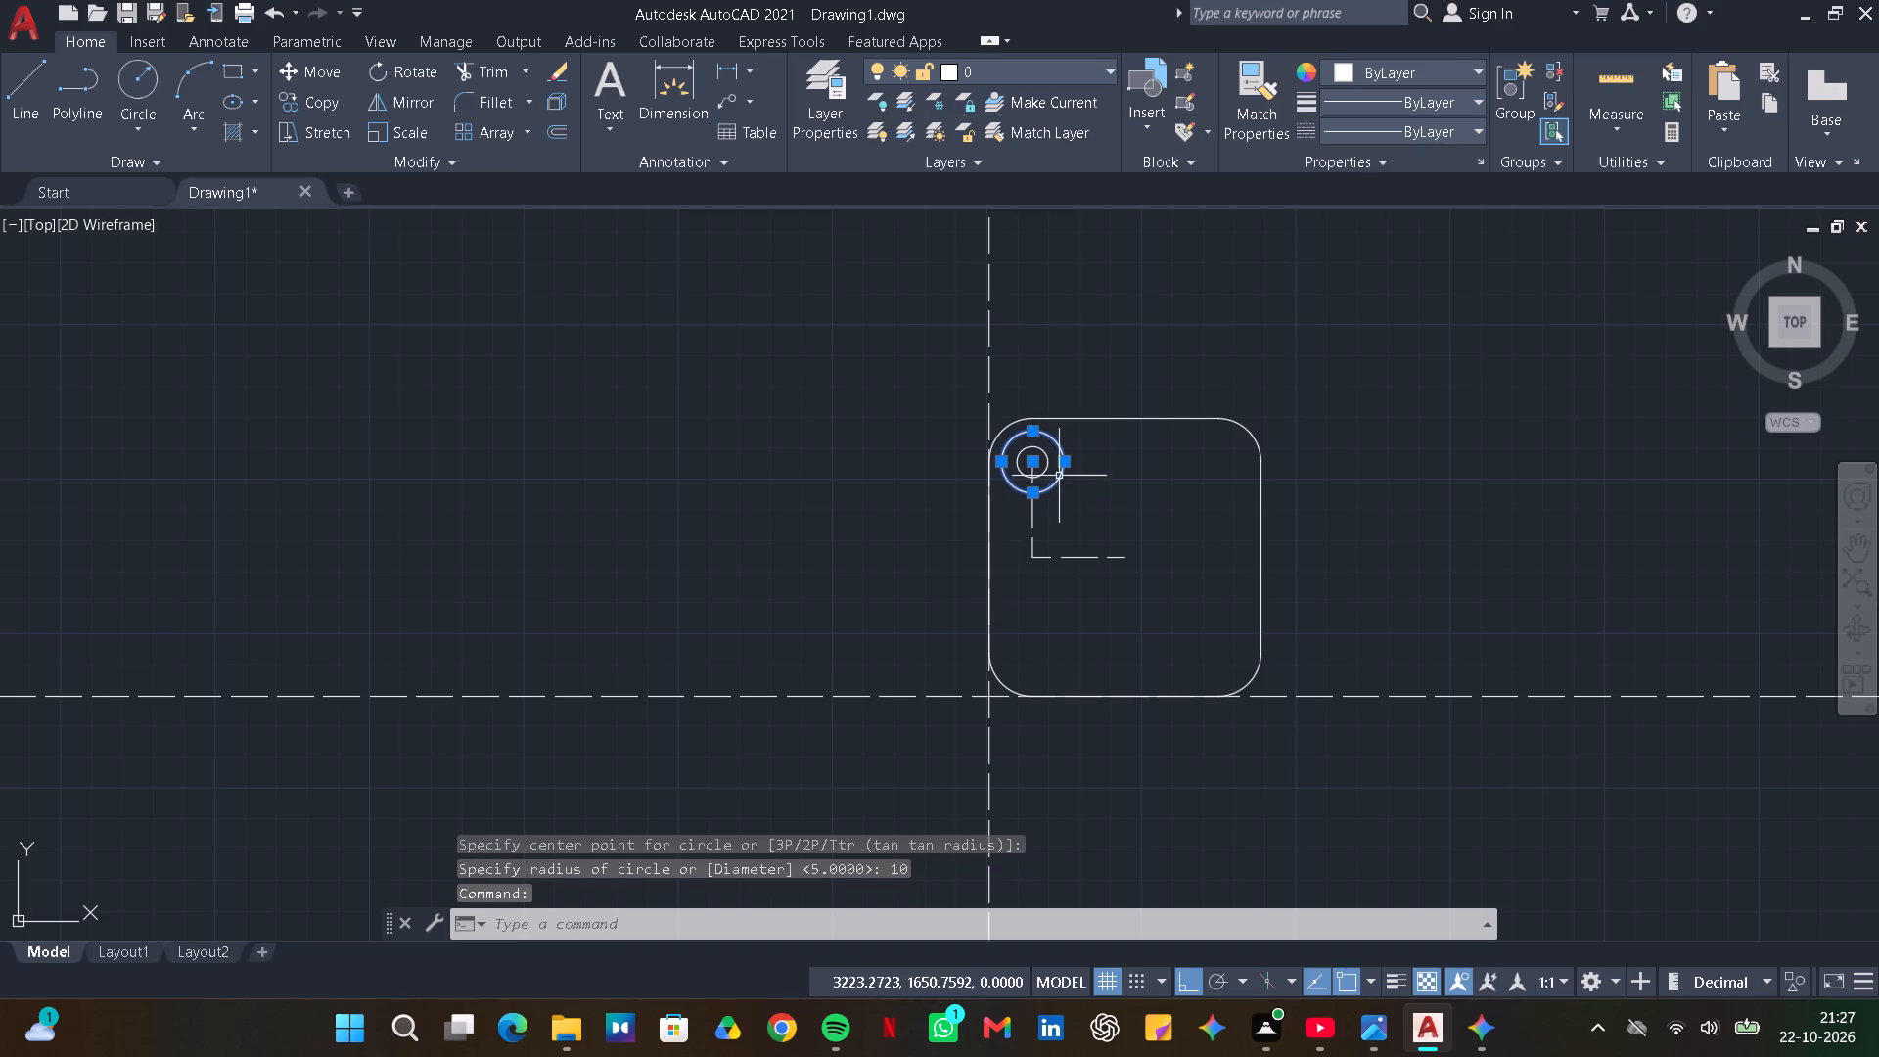
click(1051, 461)
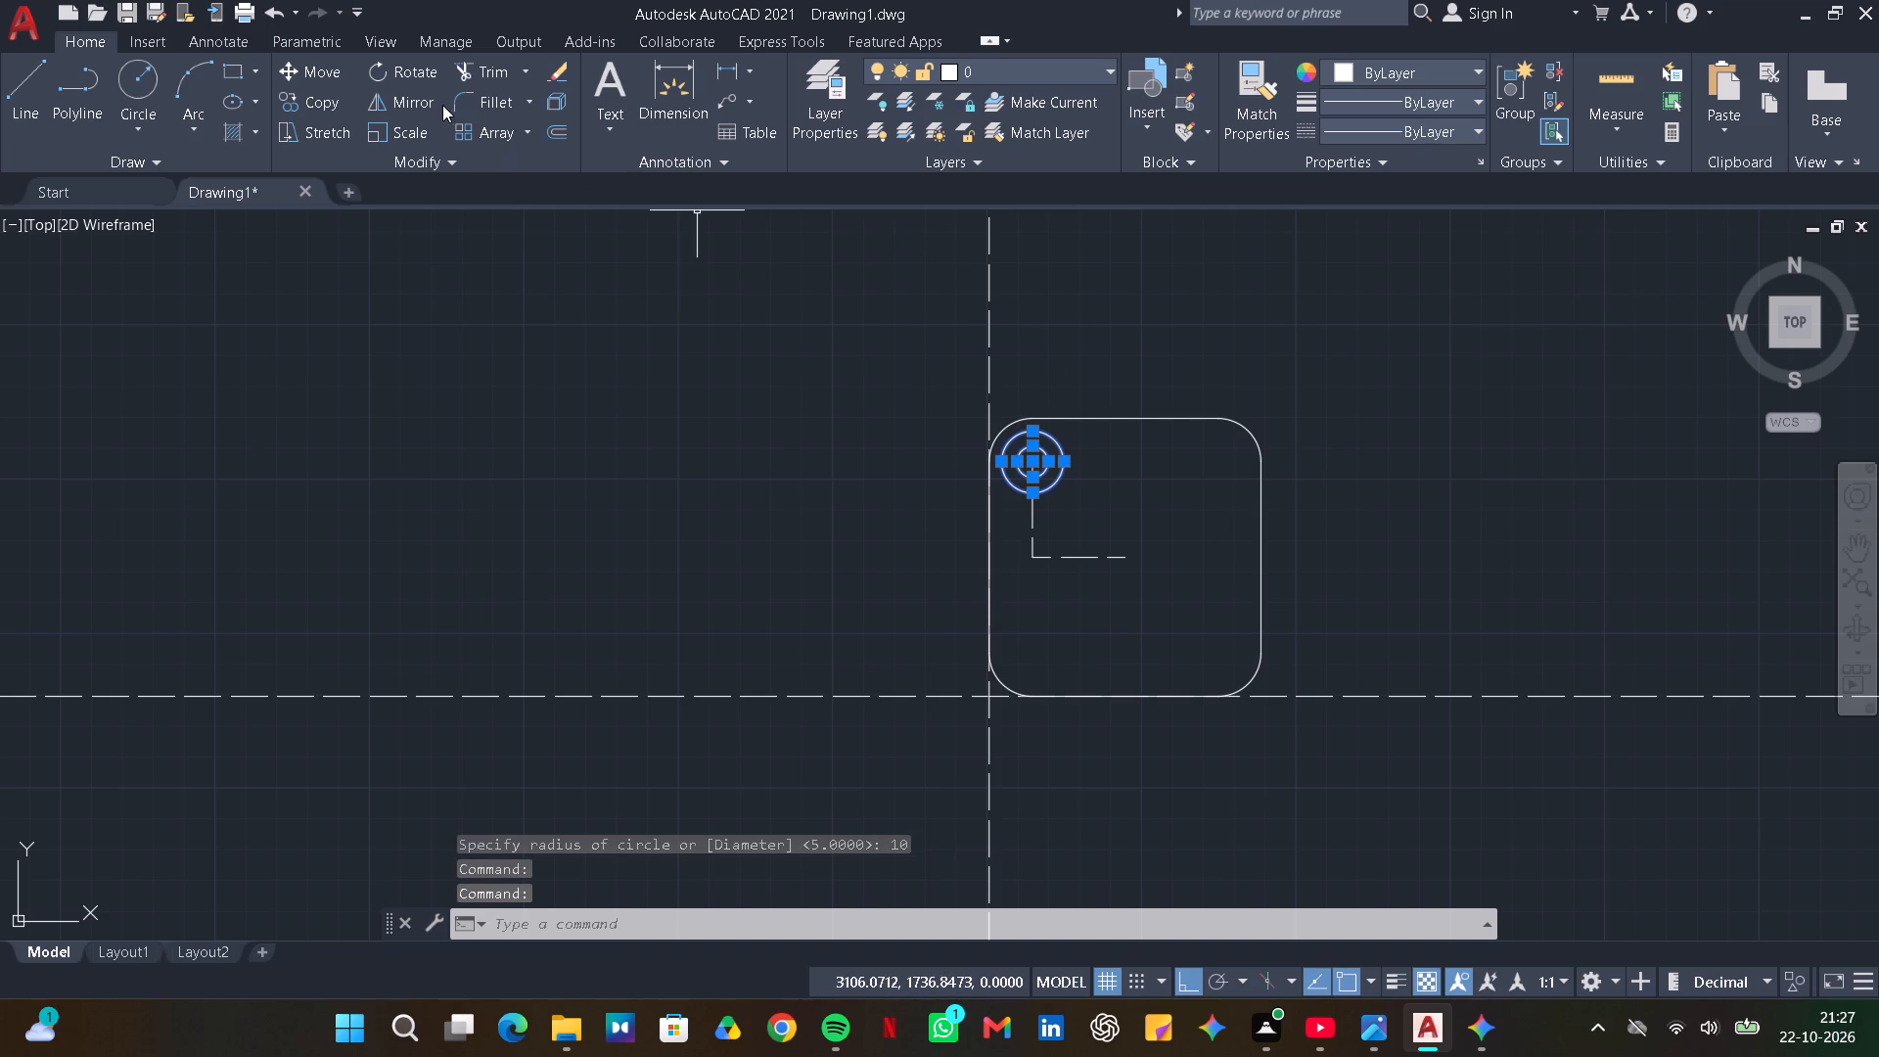
click(414, 97)
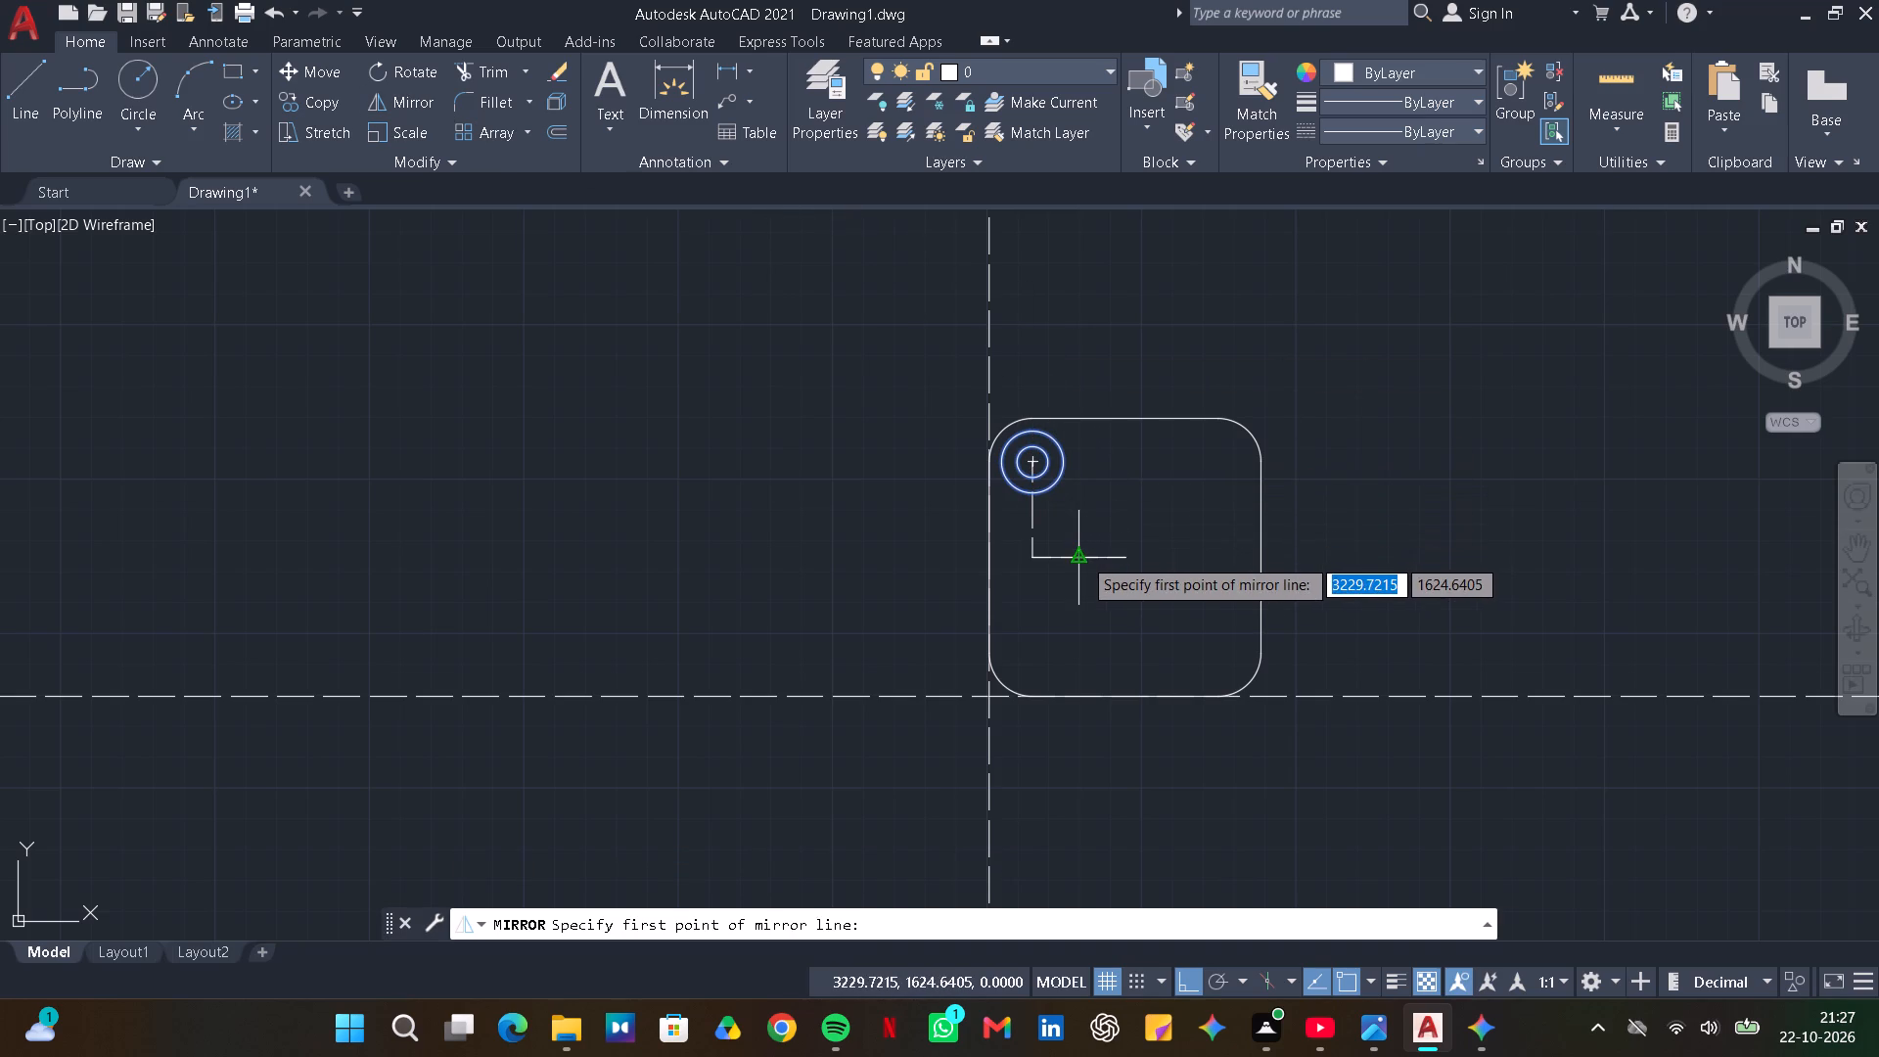
click(1082, 557)
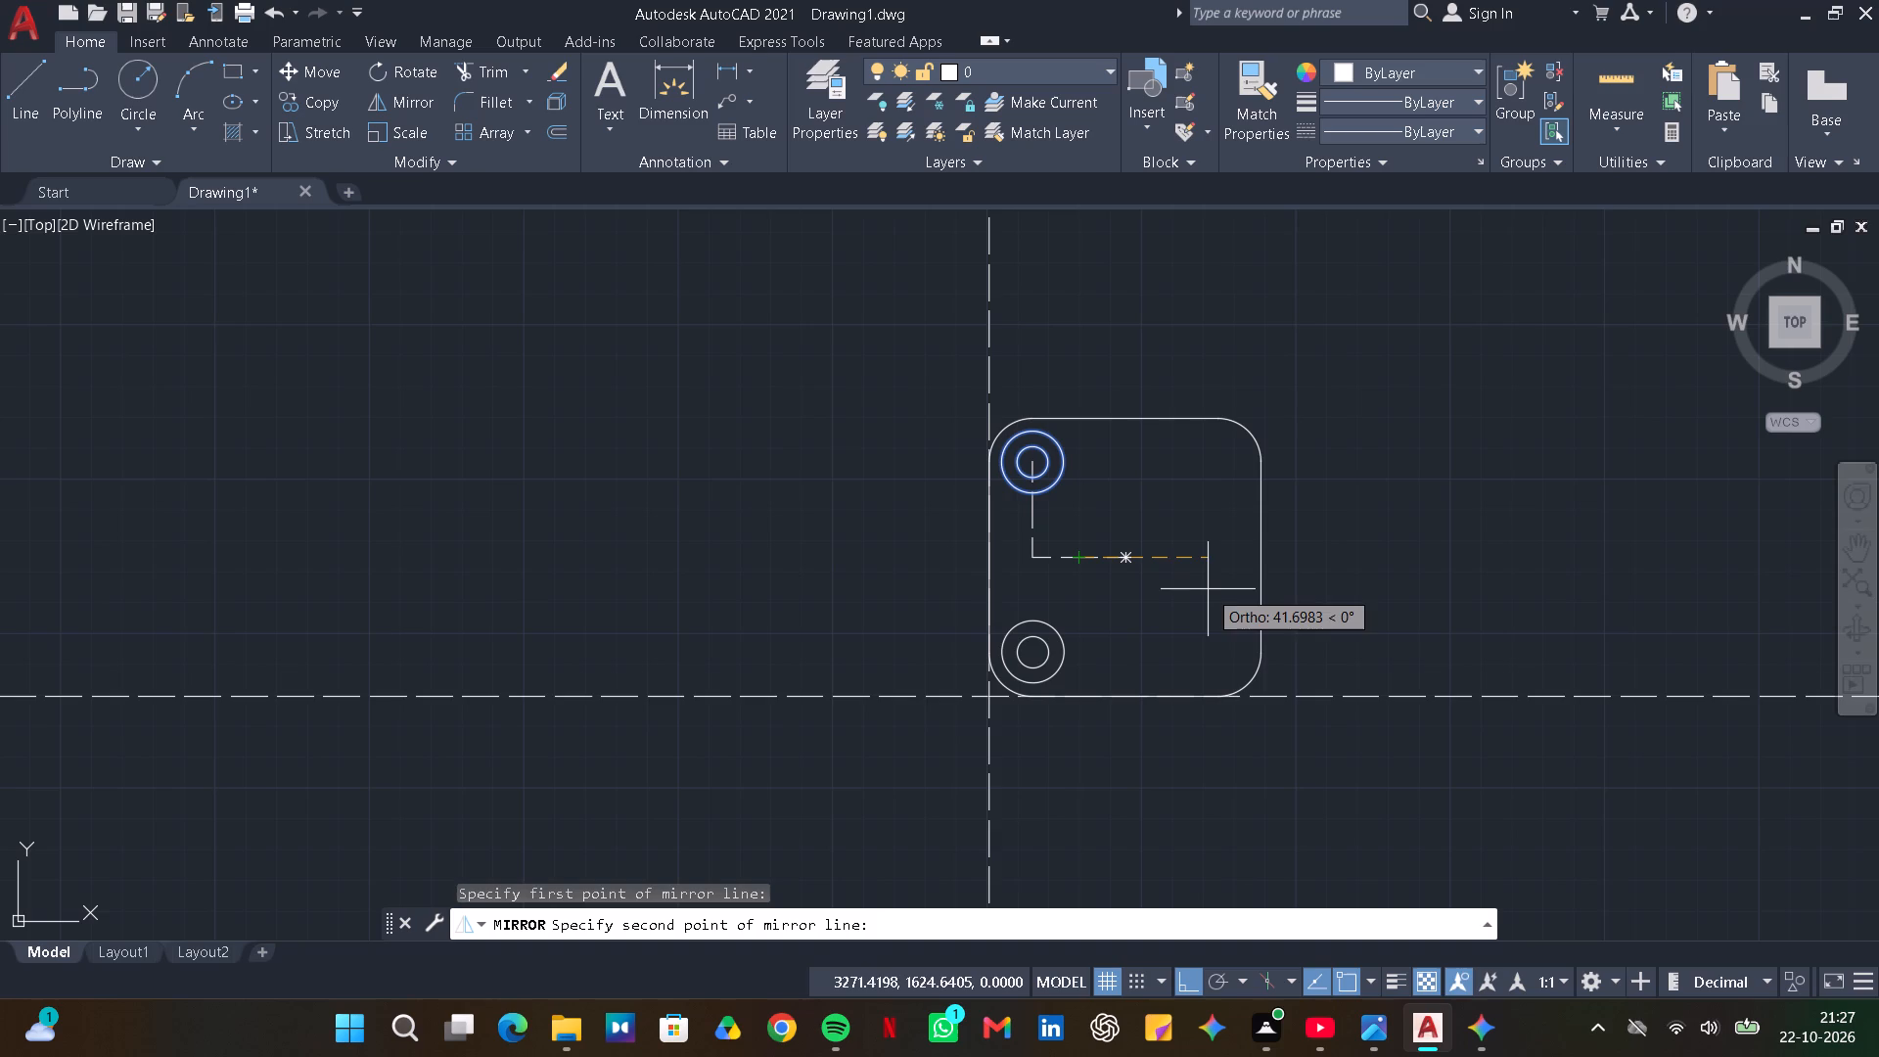
click(1260, 557)
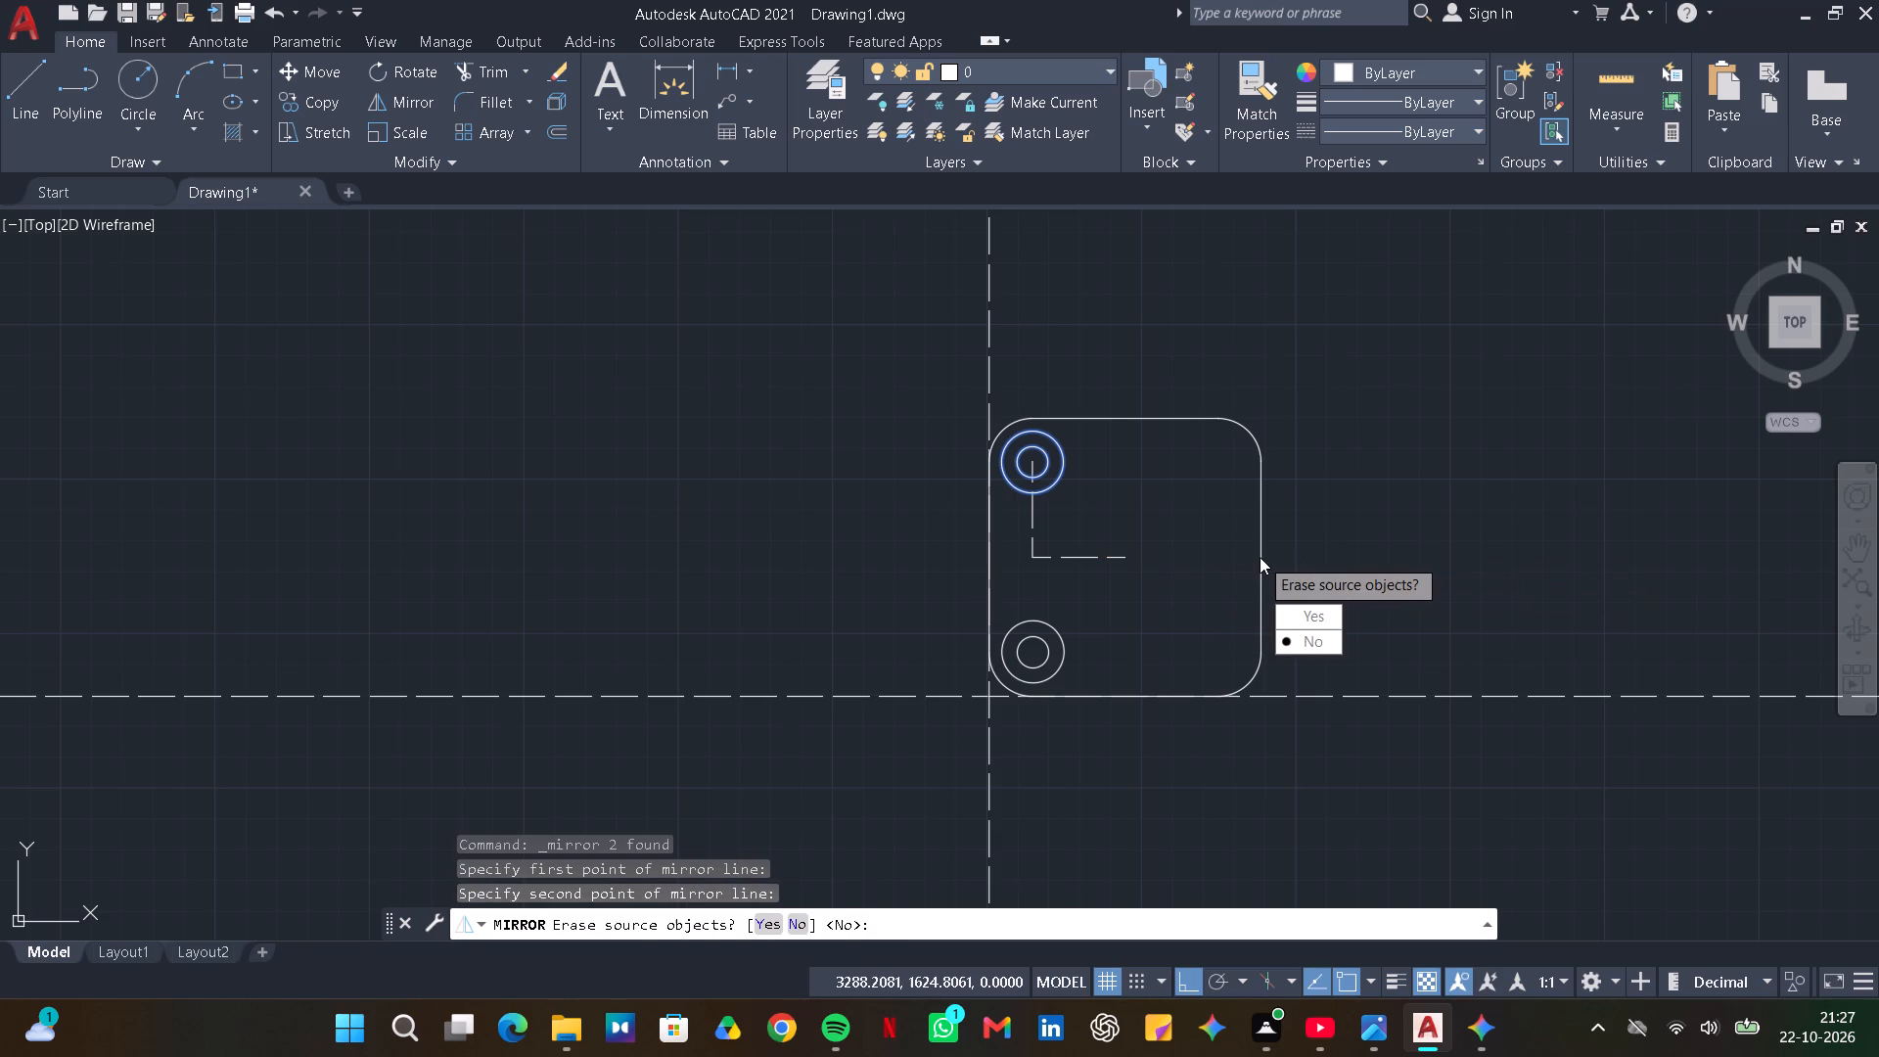
drag(1301, 638, 1260, 557)
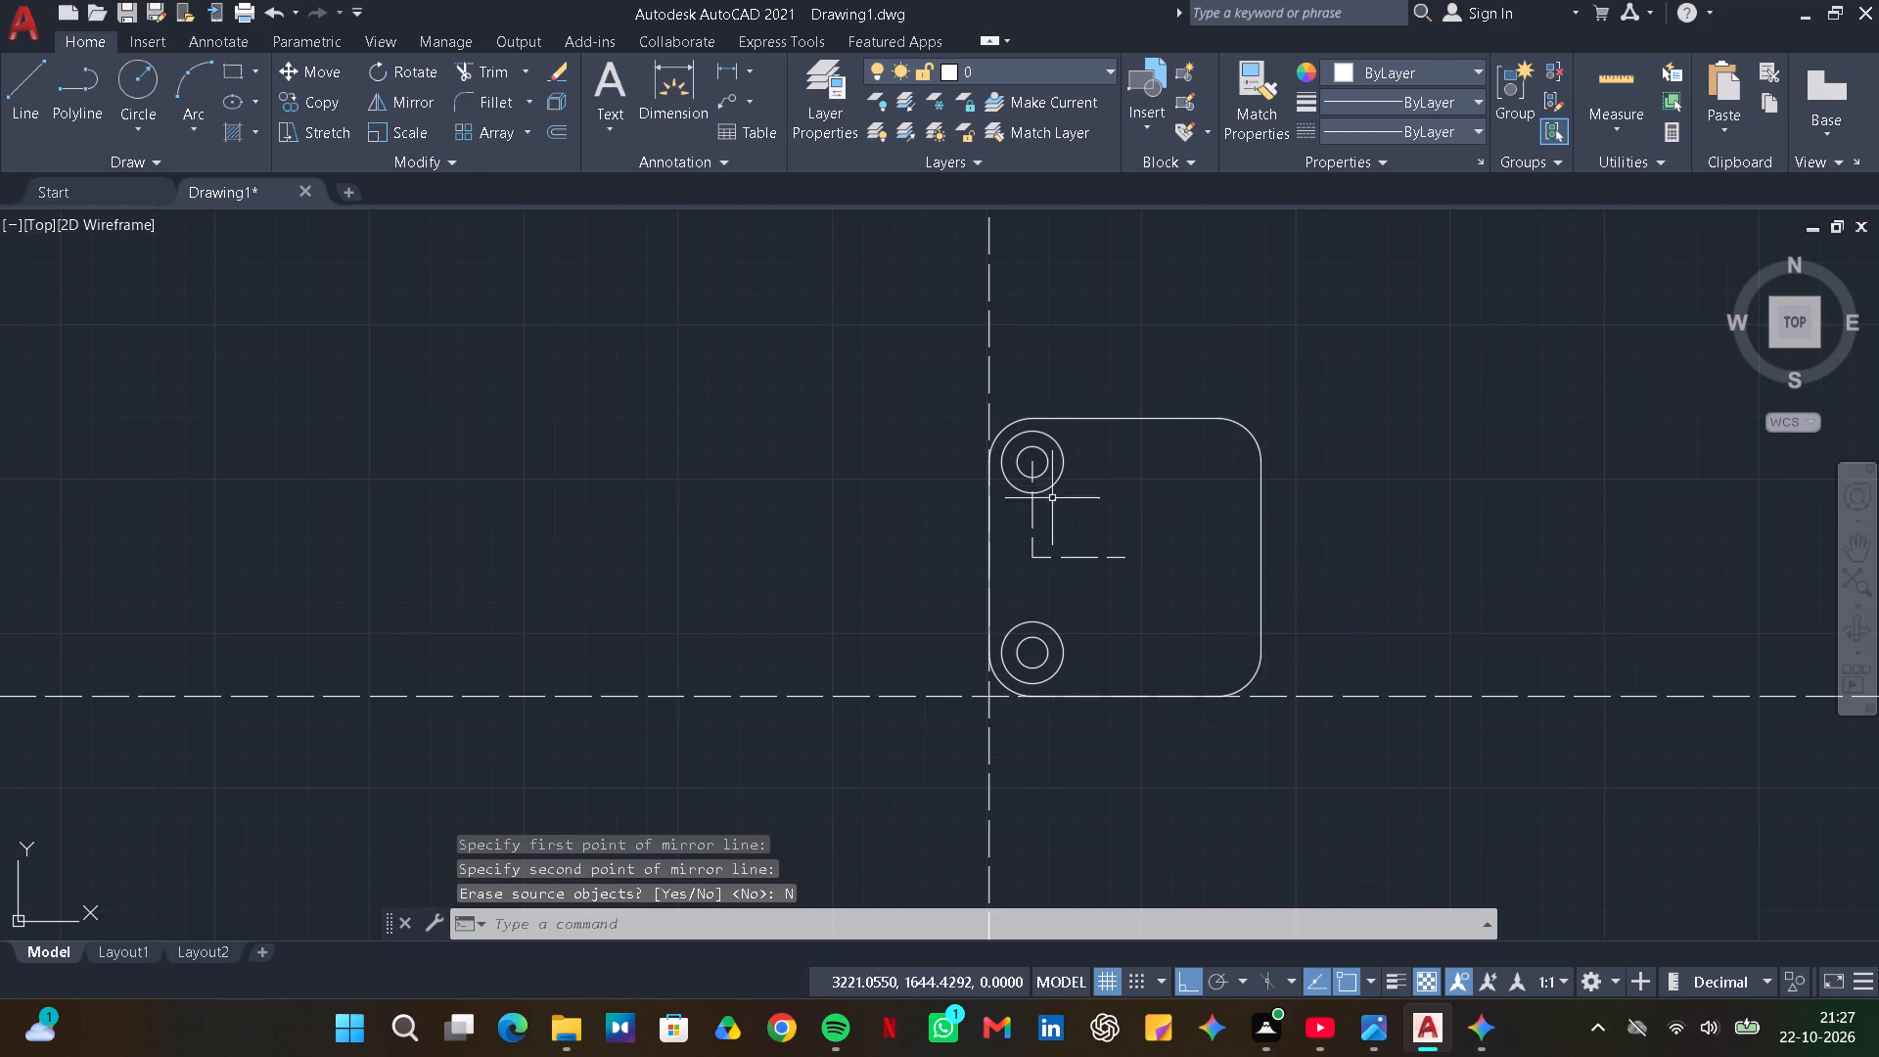
Draw two concentric circles with radii 5 and 10, centred 60 to the right of the upper-left hole's centre.
click(144, 83)
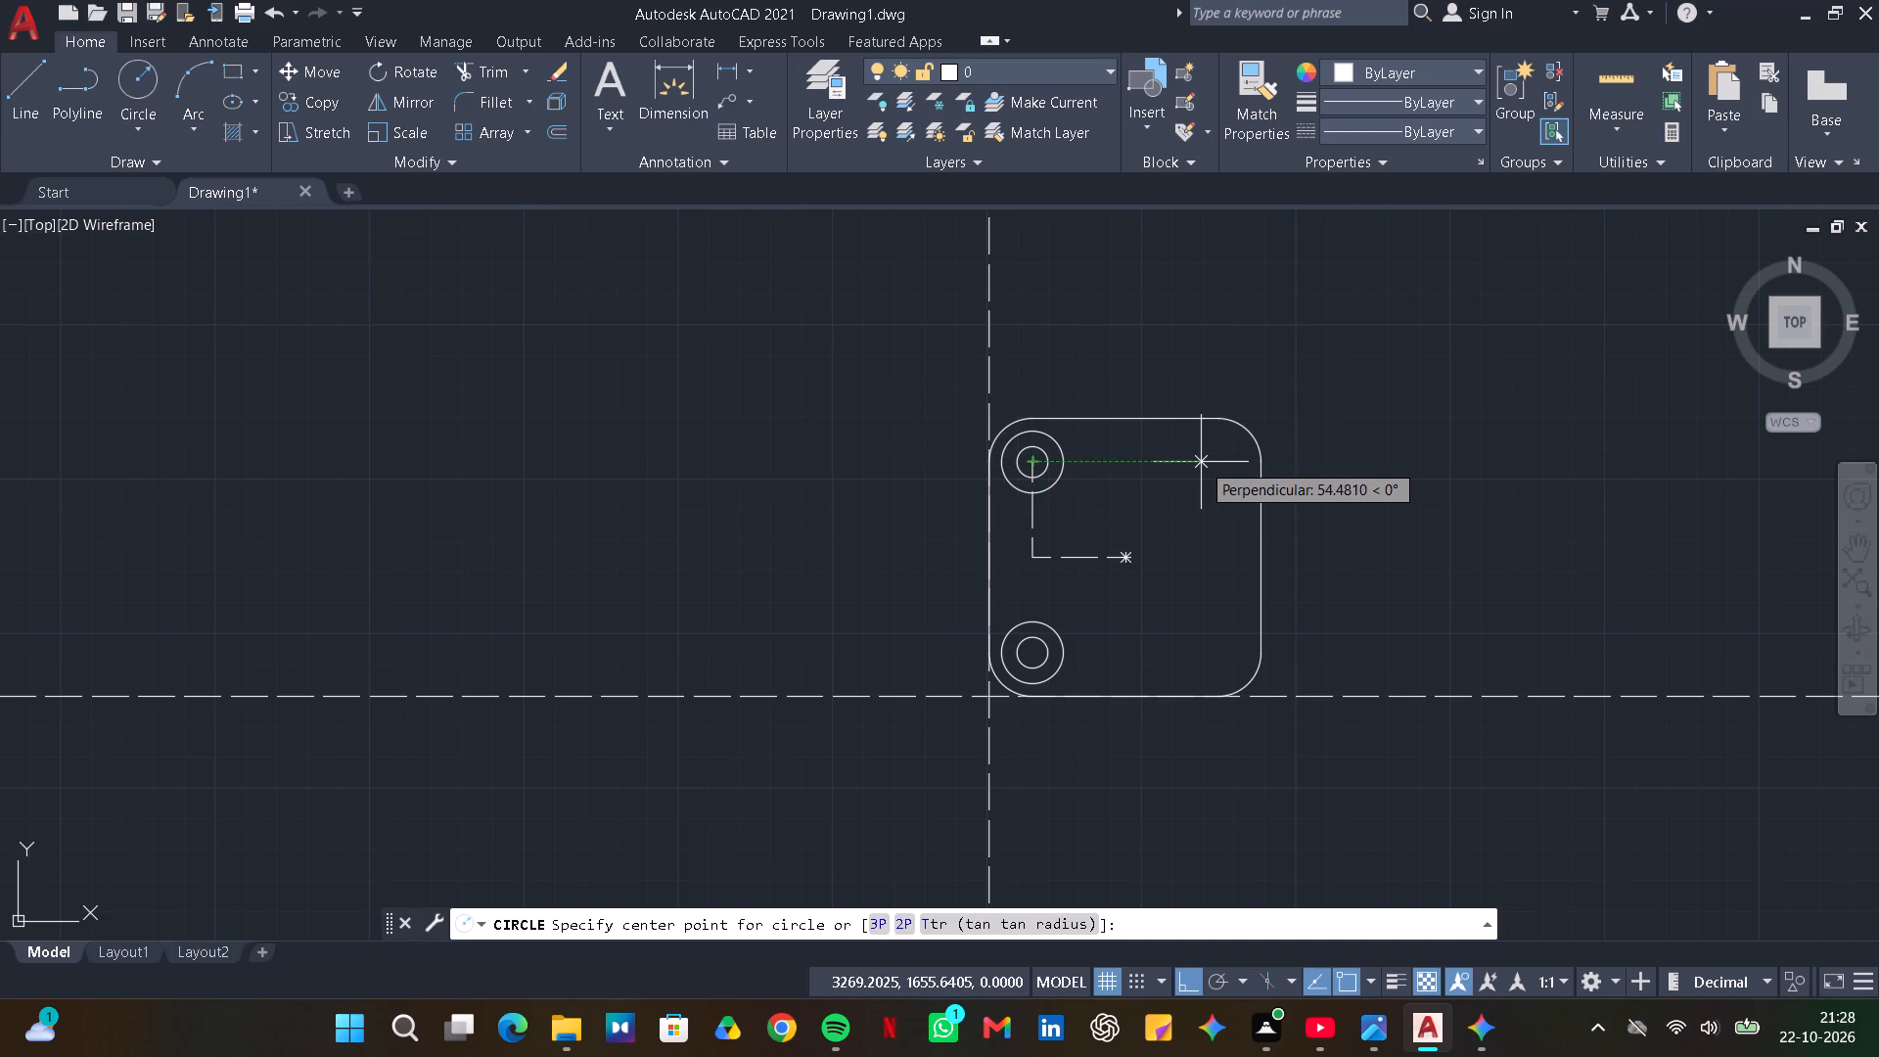
key(6)
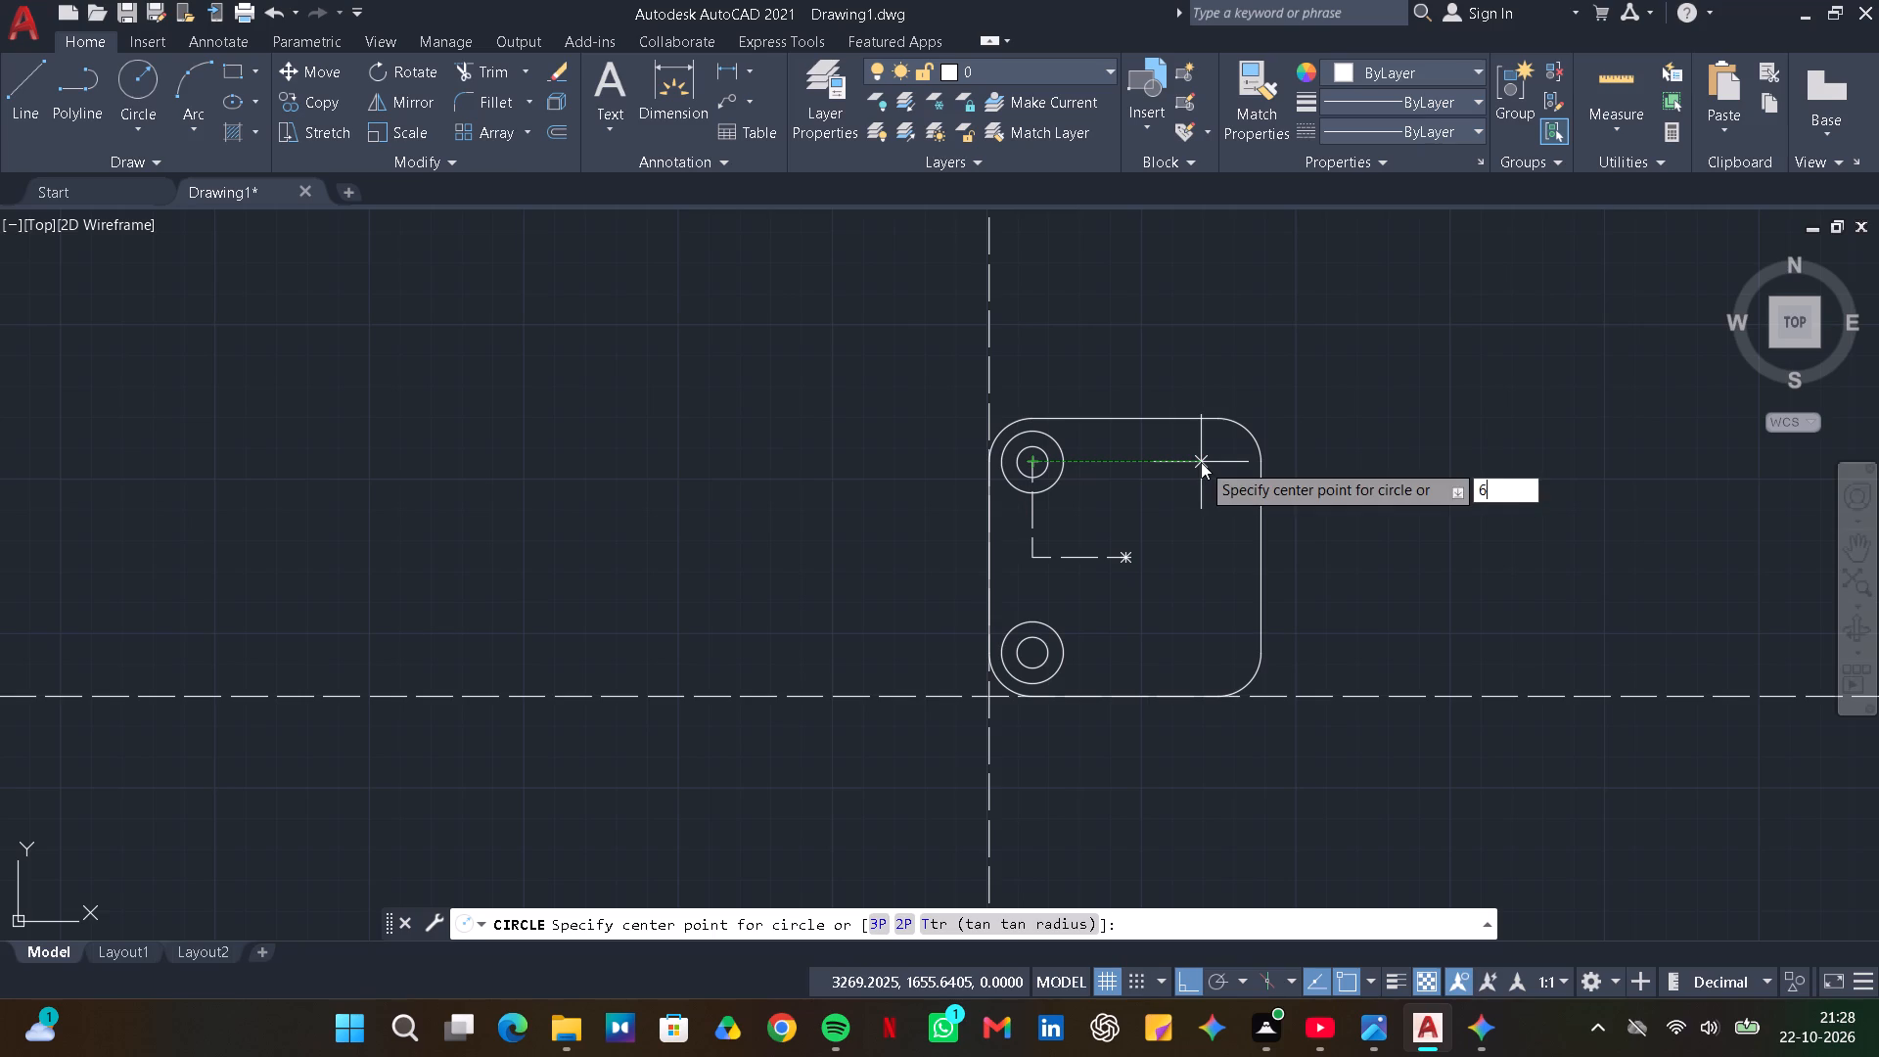
key(0)
key(Return)
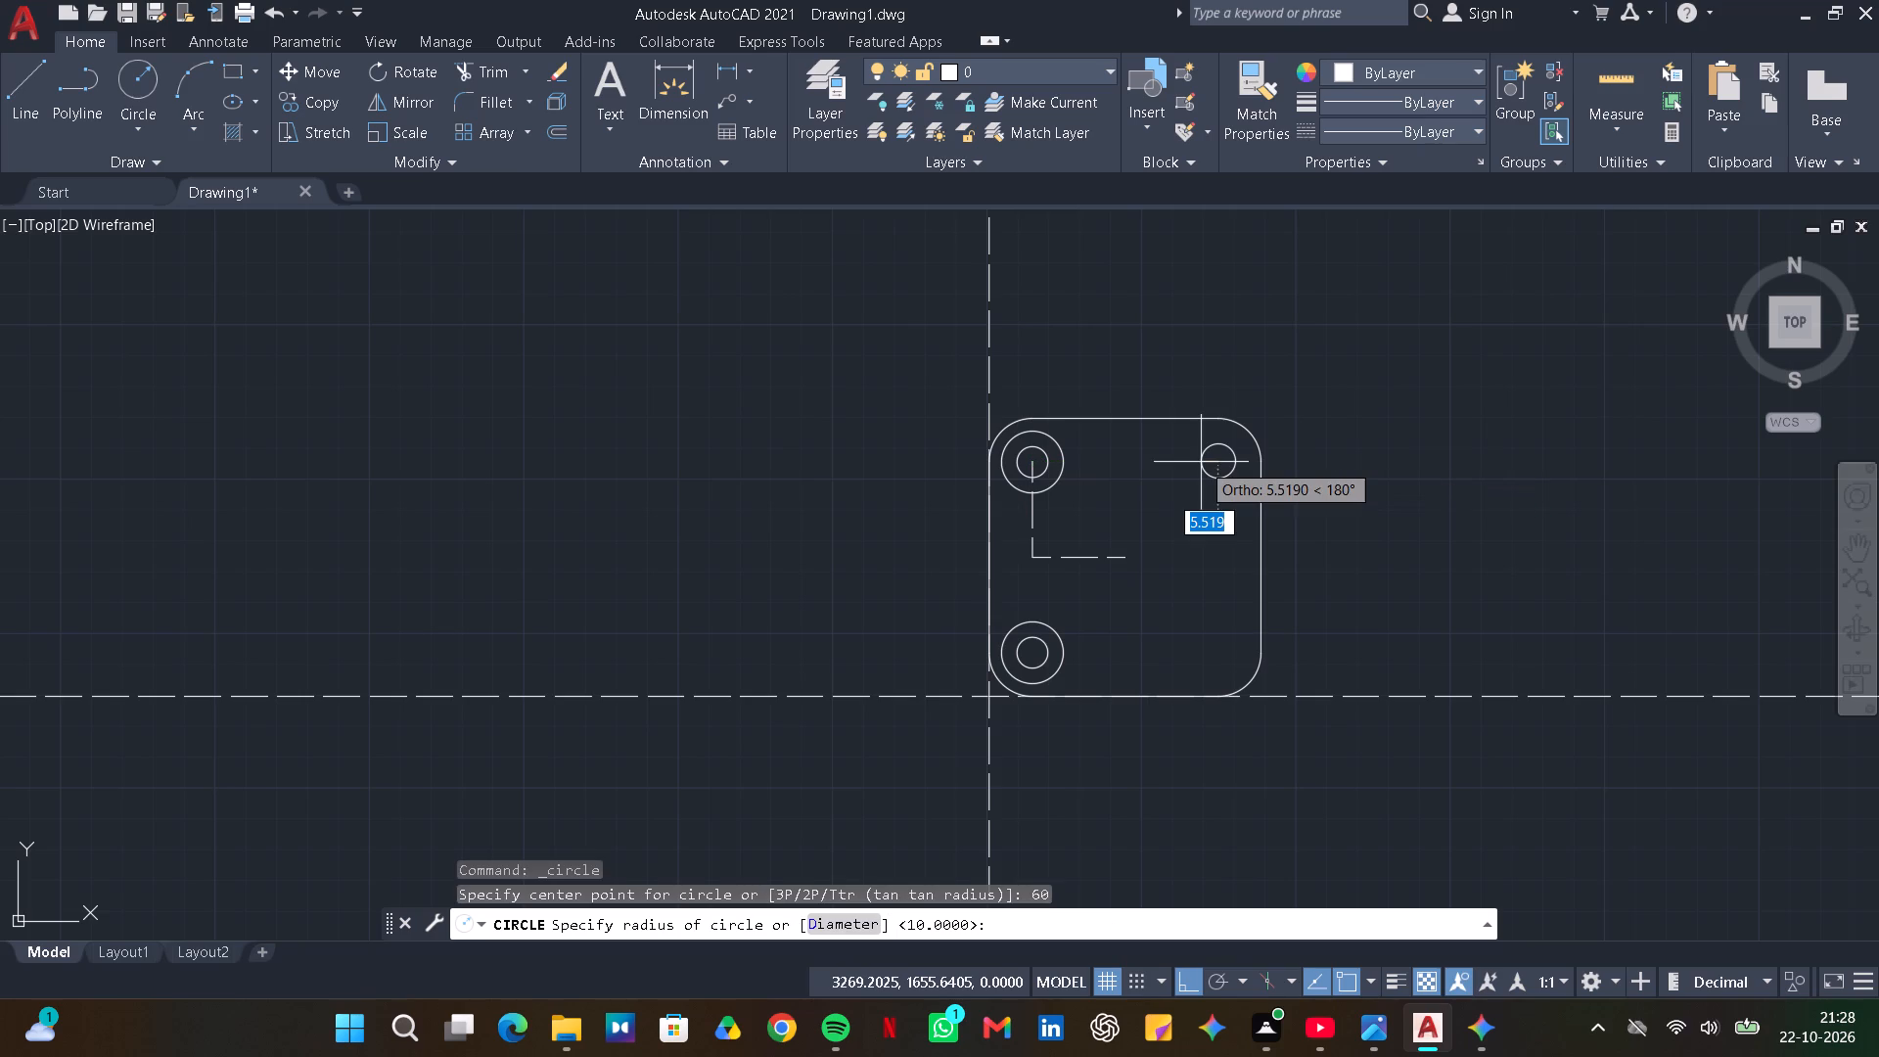
key(5)
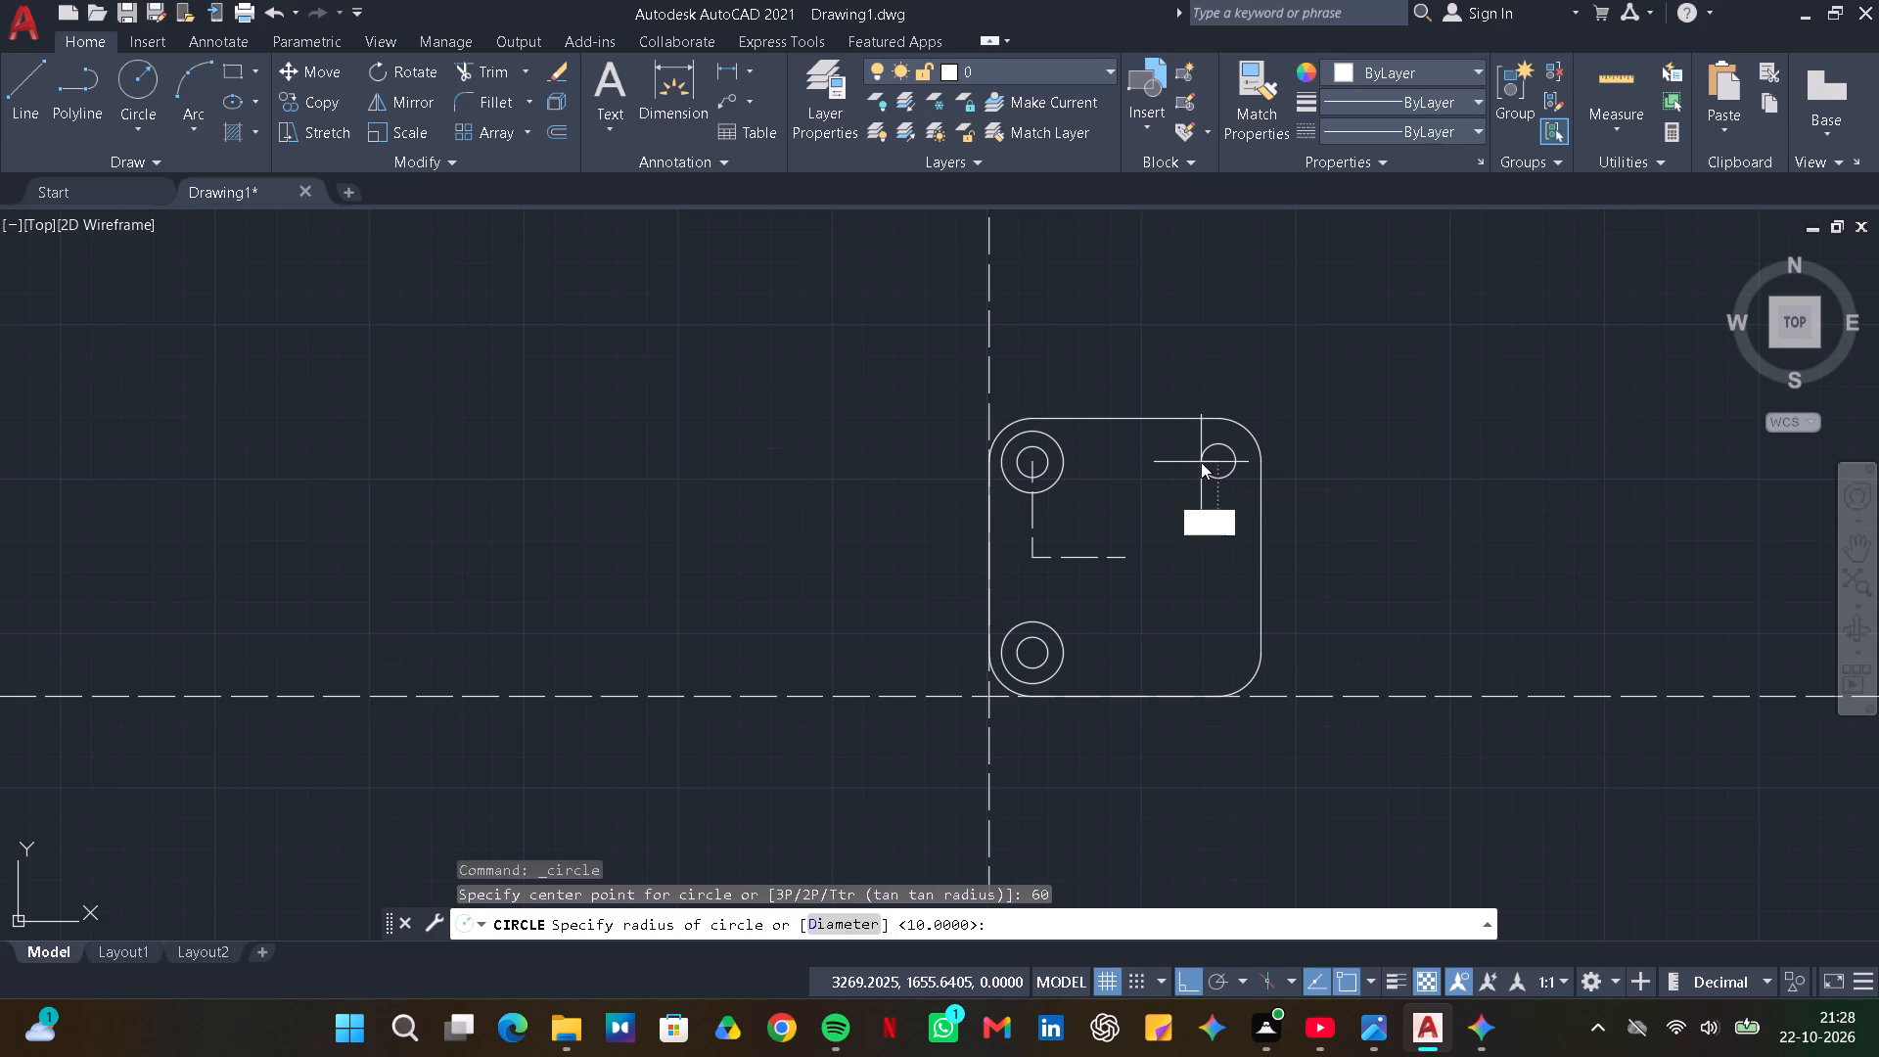
key(Return)
click(151, 85)
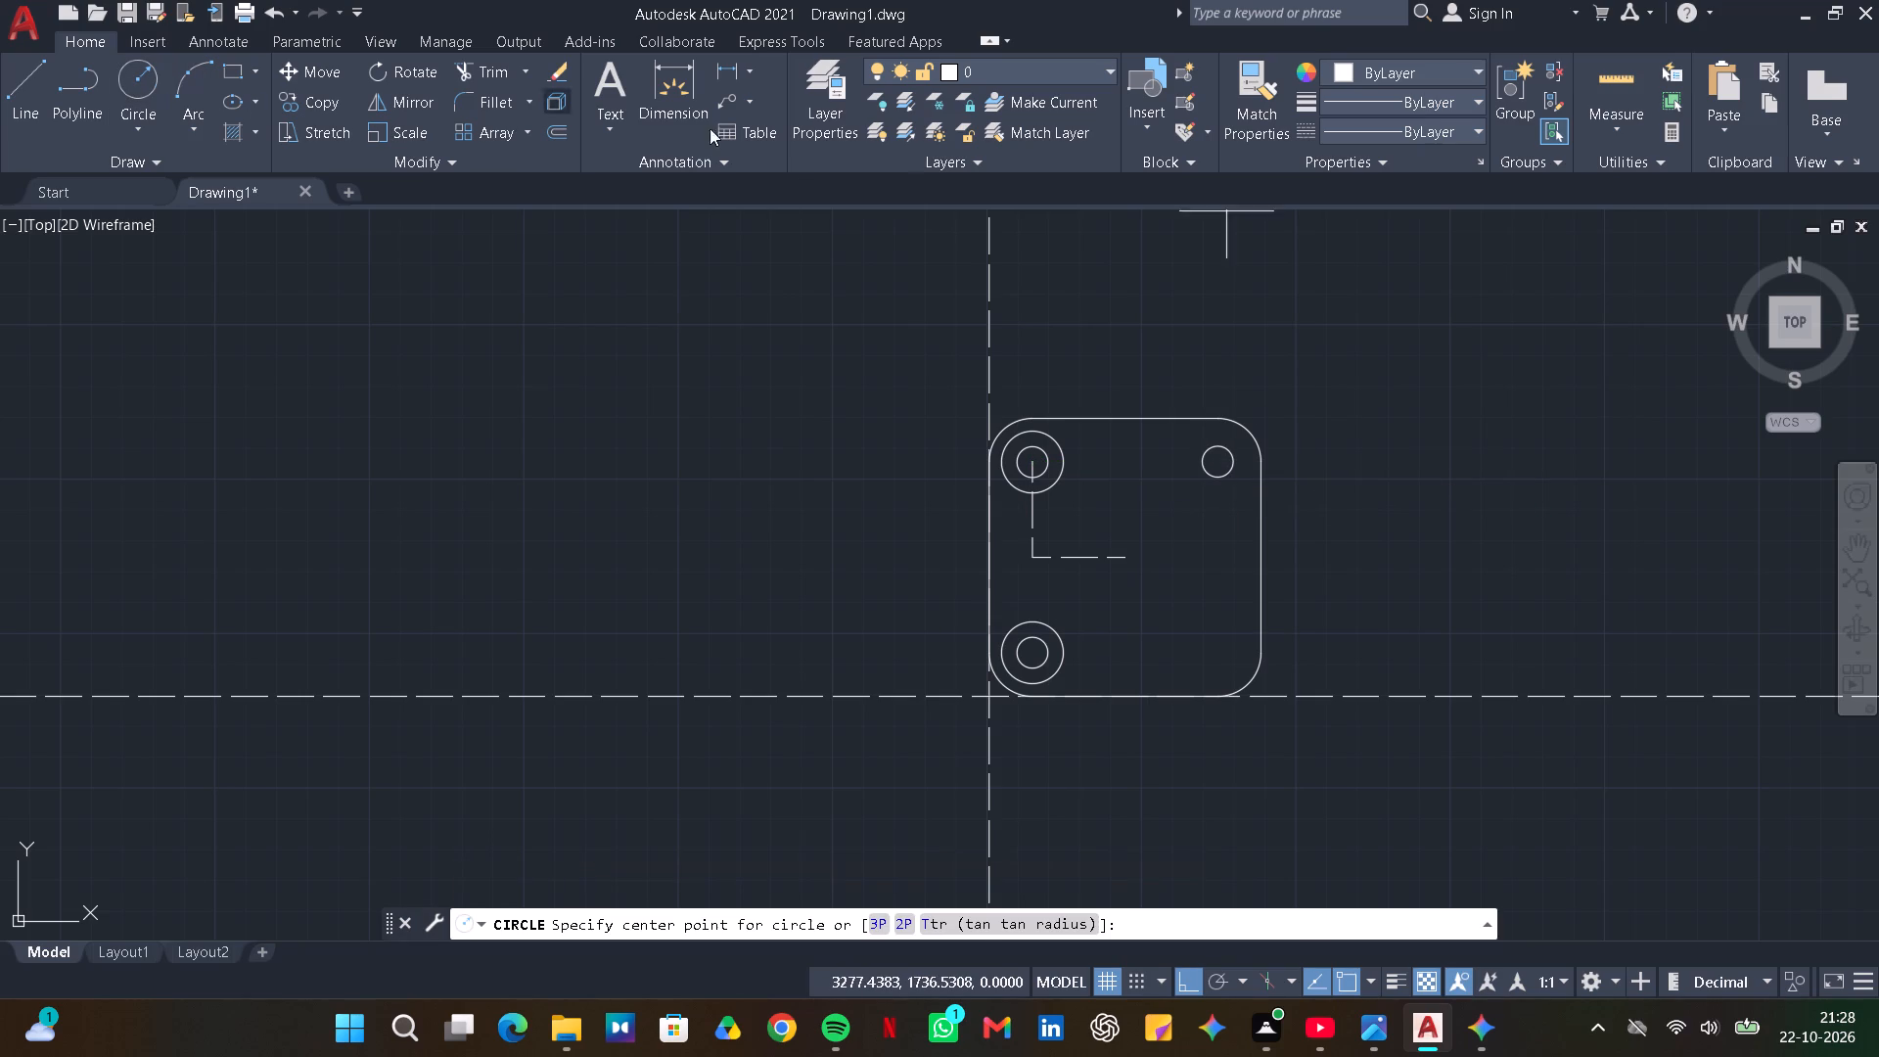
click(1222, 459)
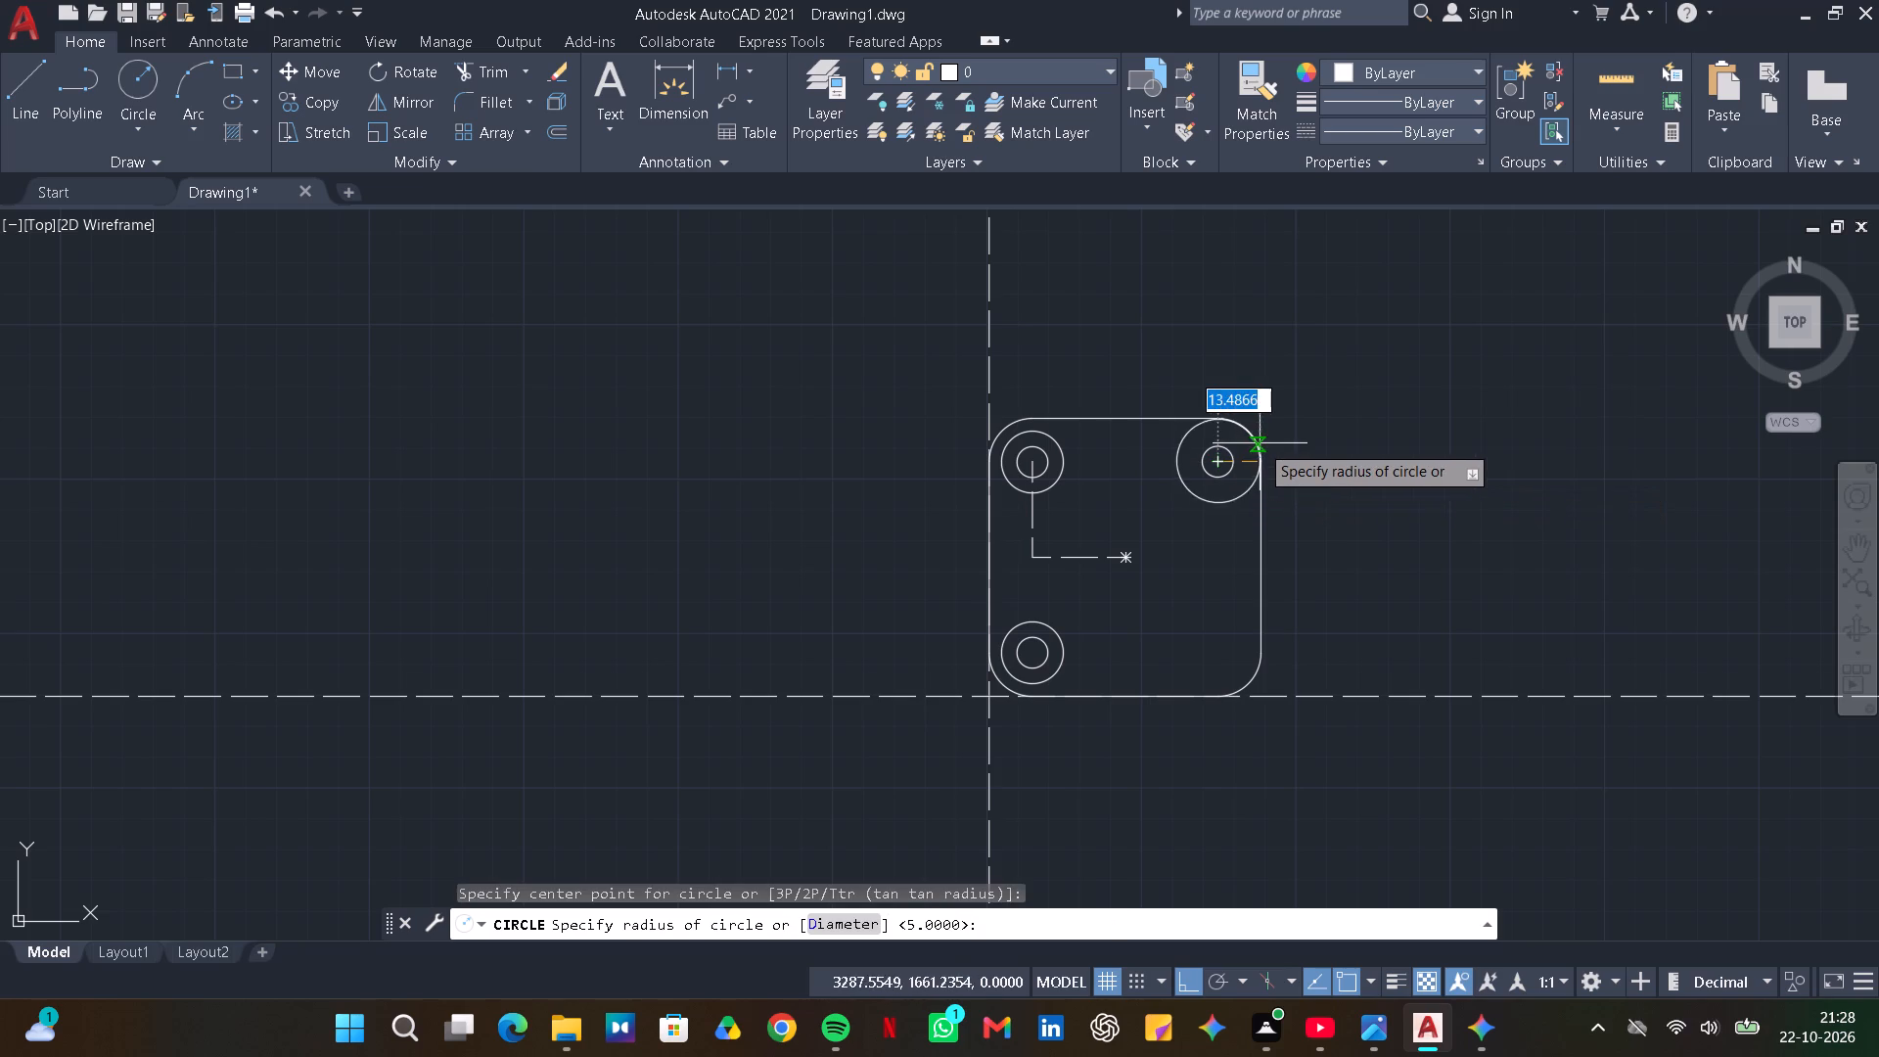
text(10)
key(Return)
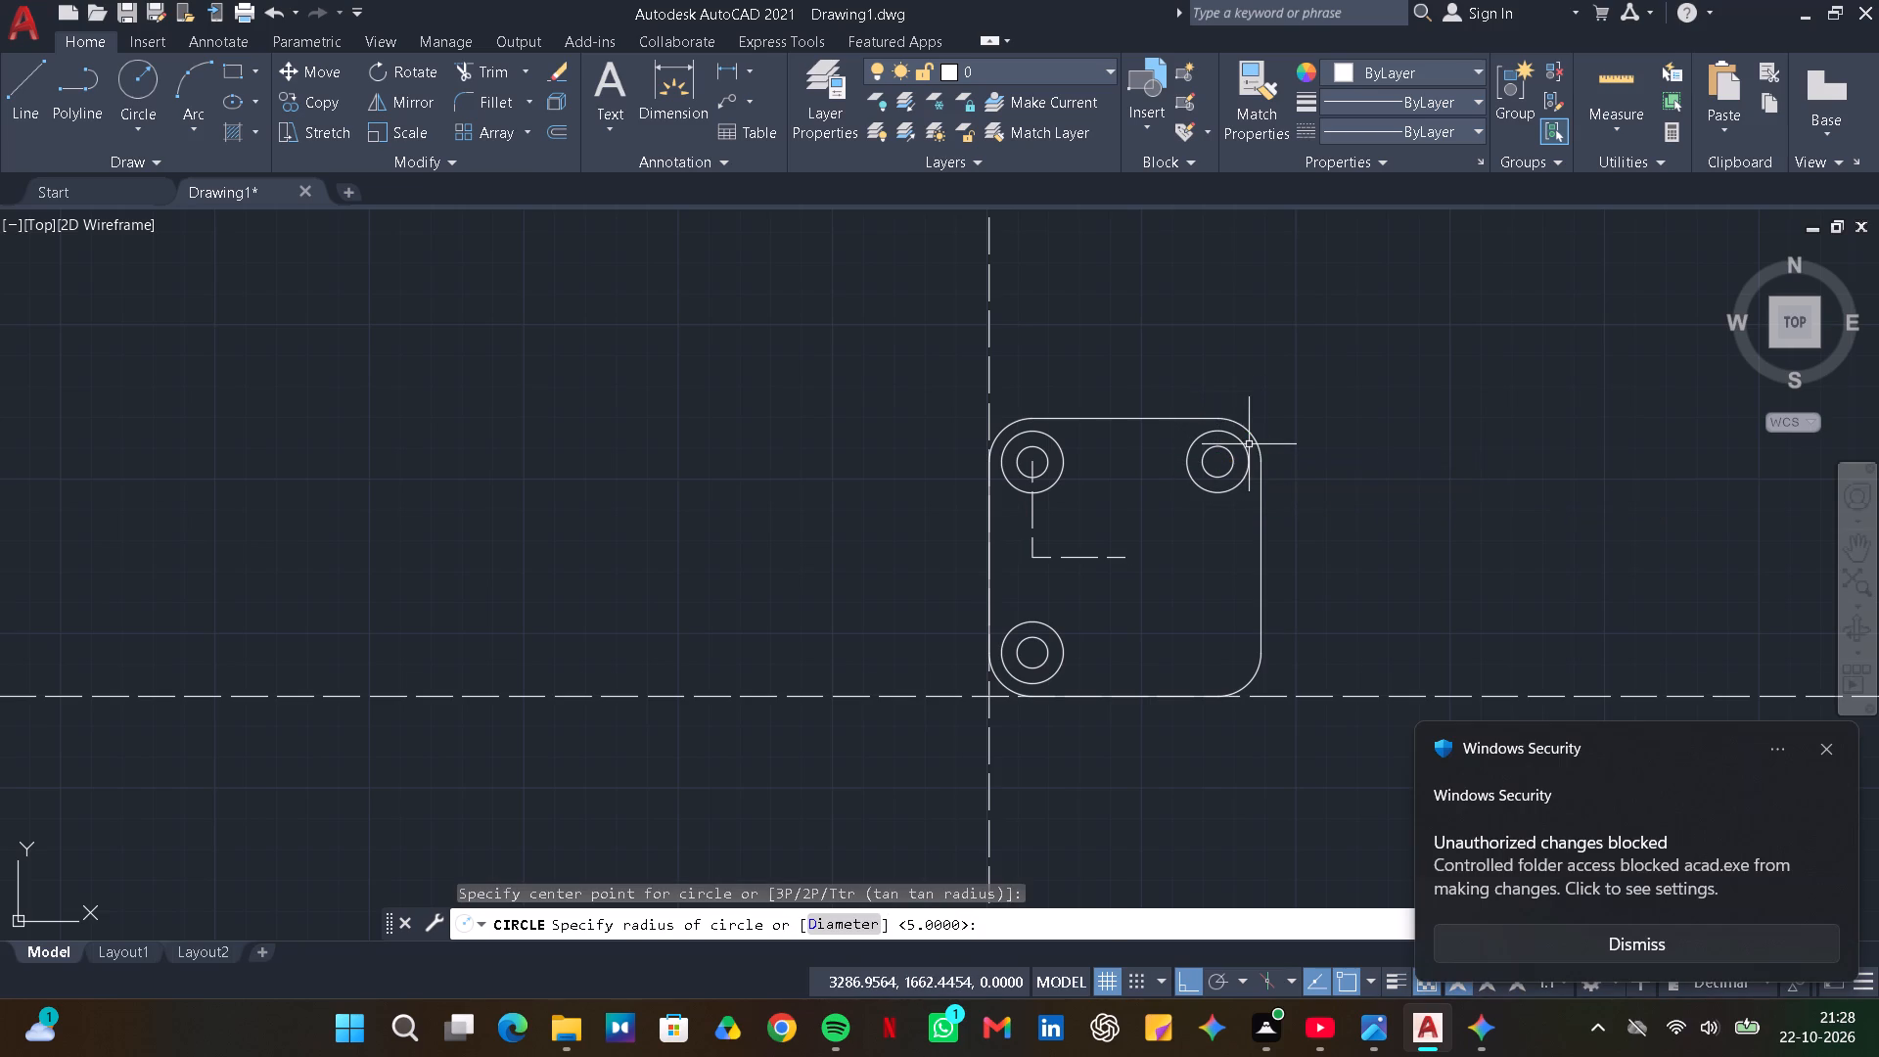
click(1831, 752)
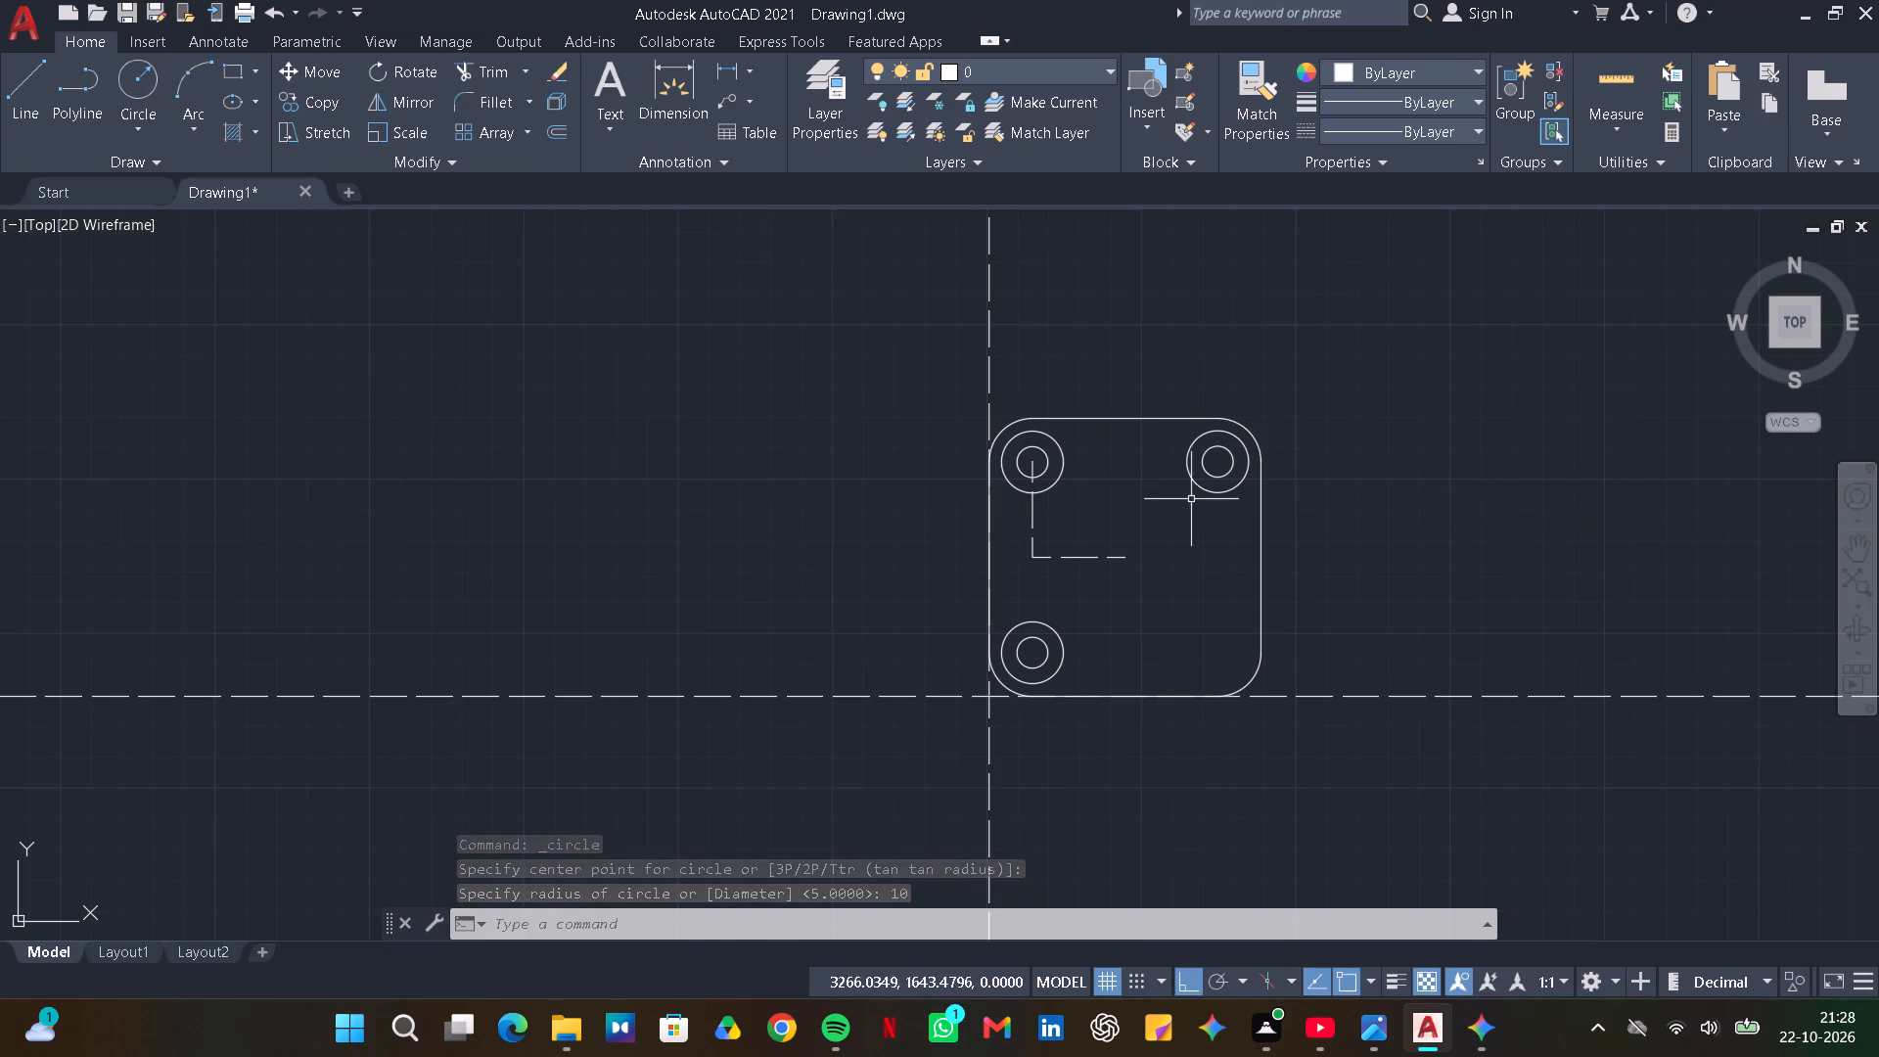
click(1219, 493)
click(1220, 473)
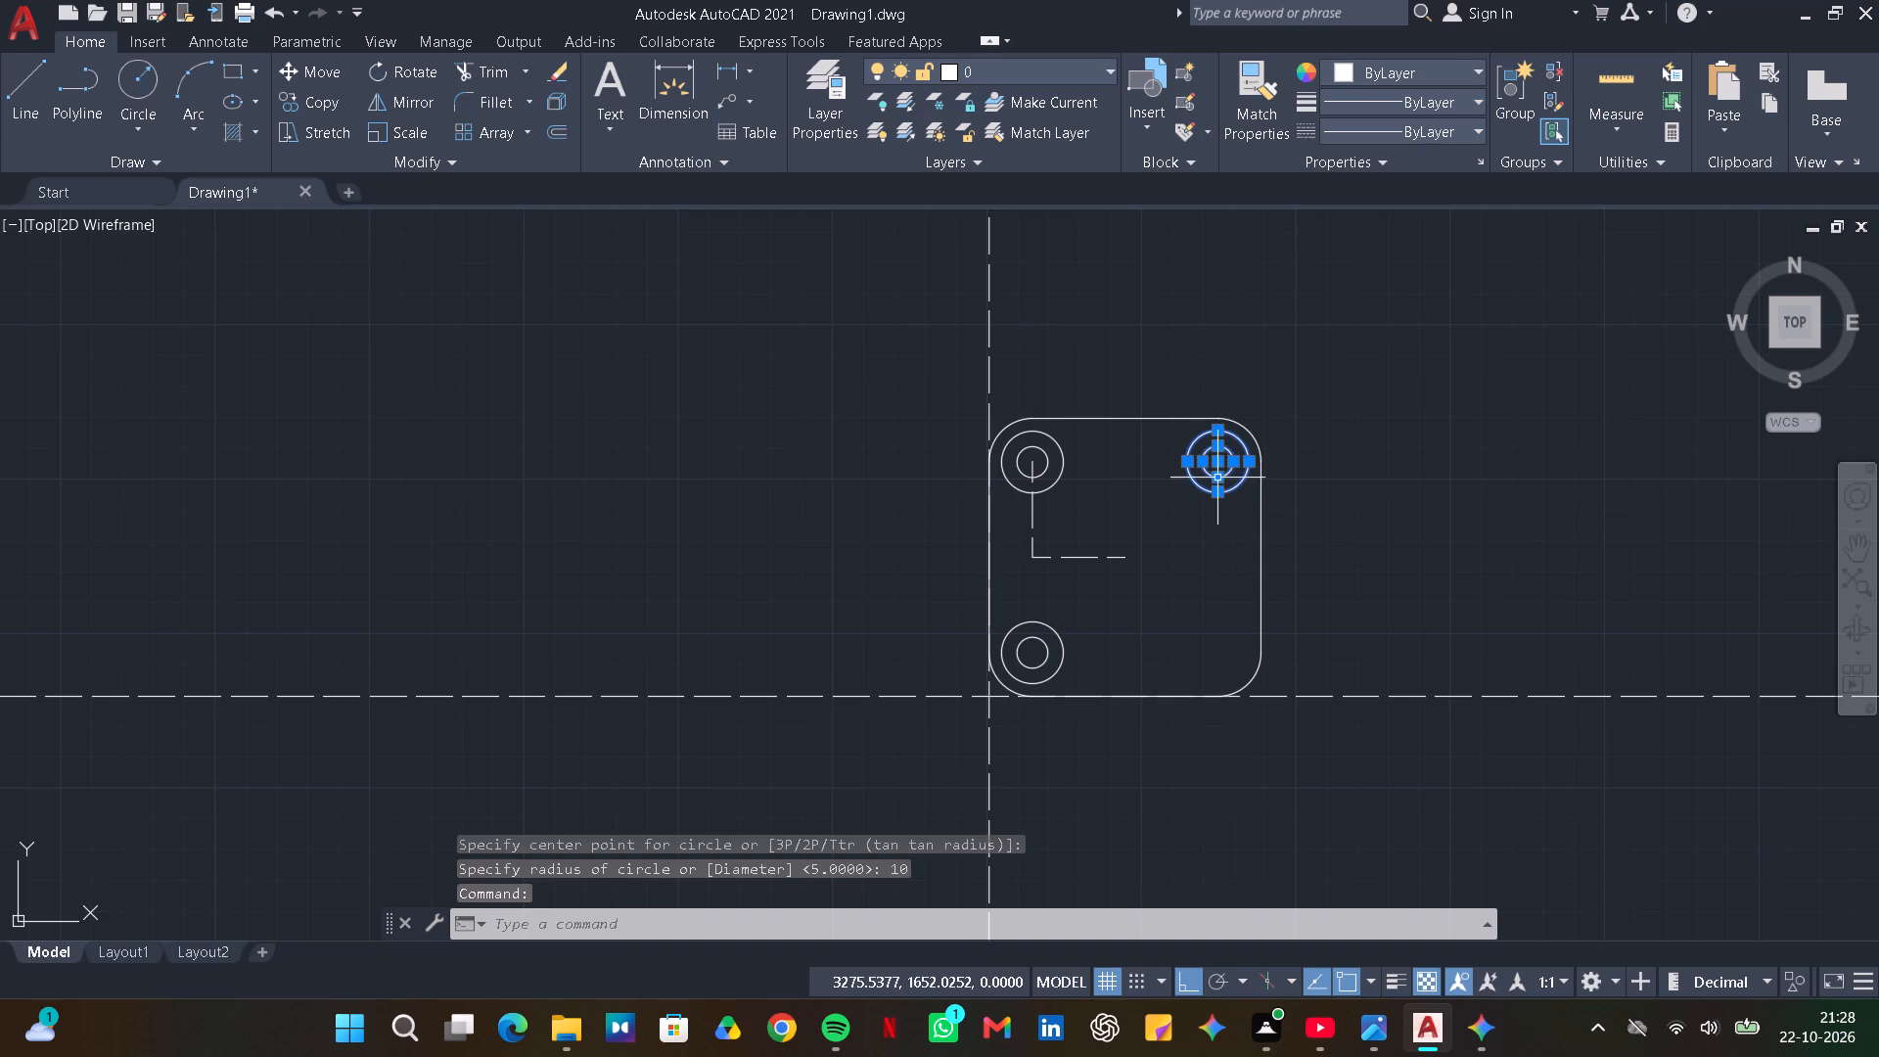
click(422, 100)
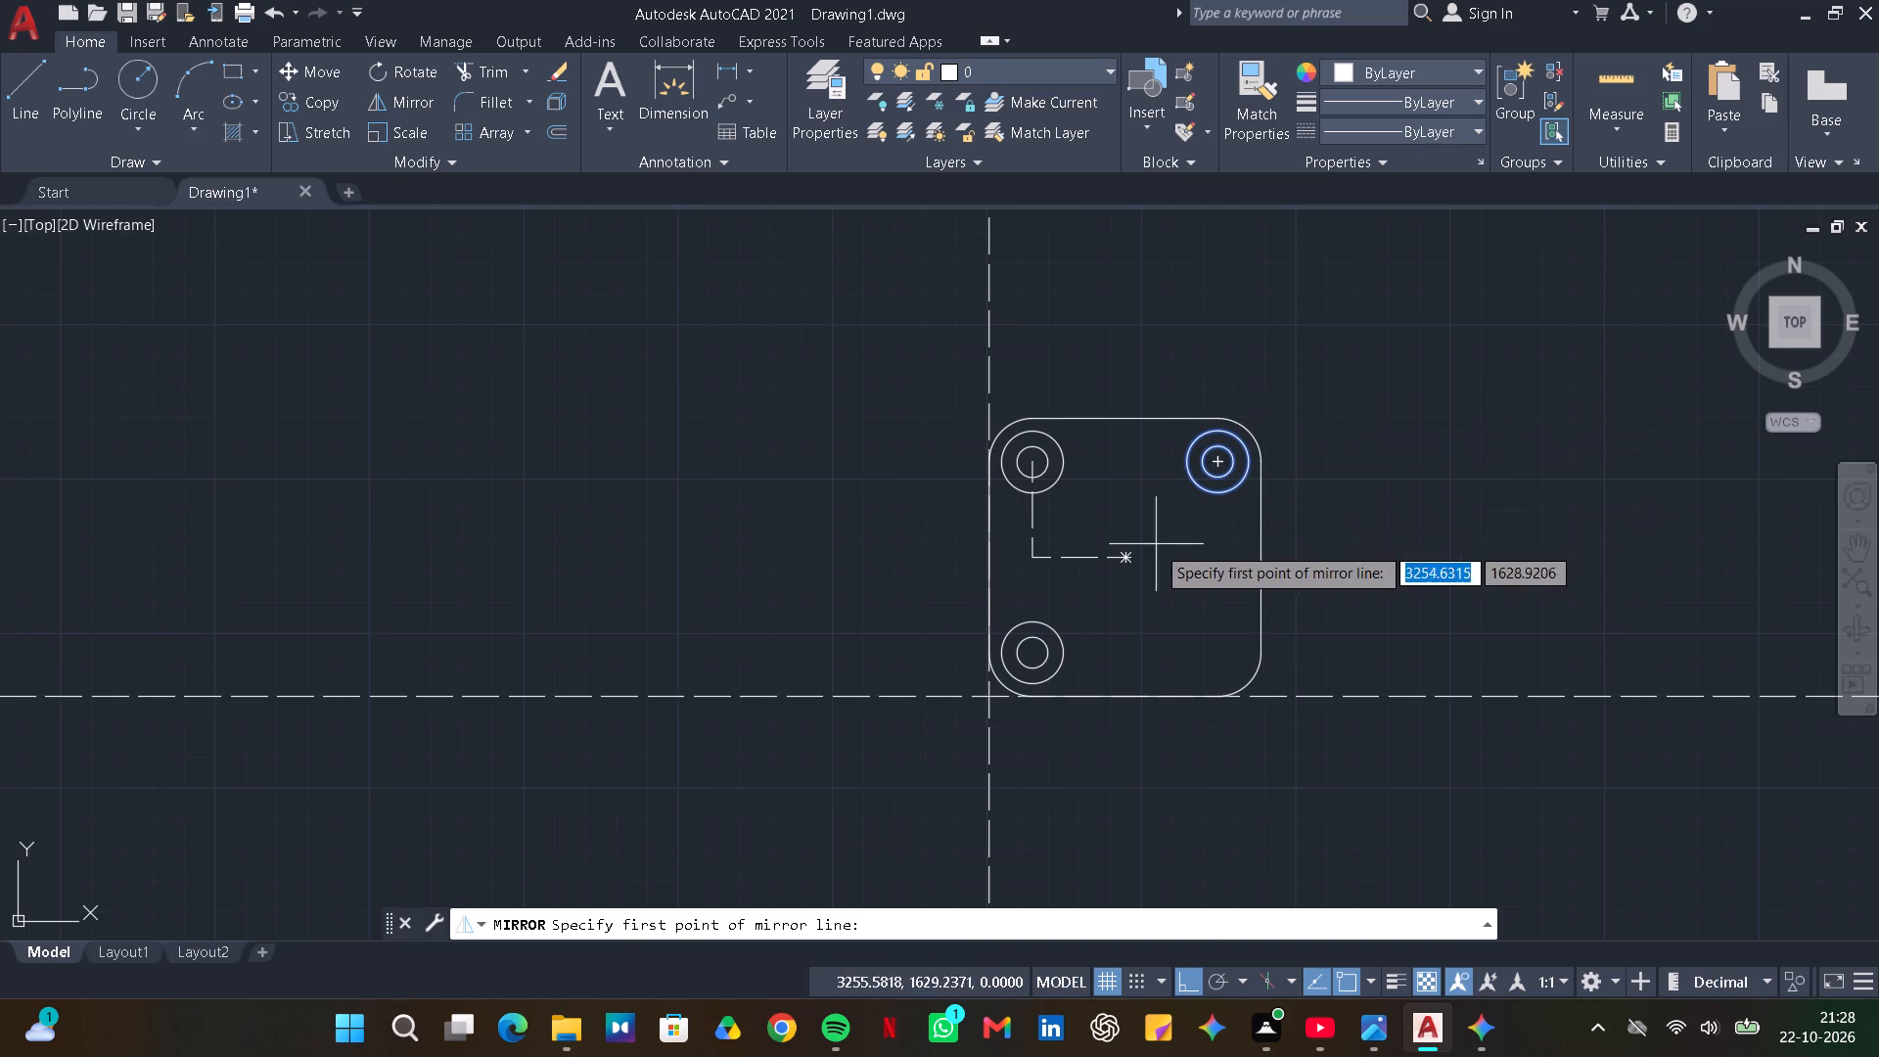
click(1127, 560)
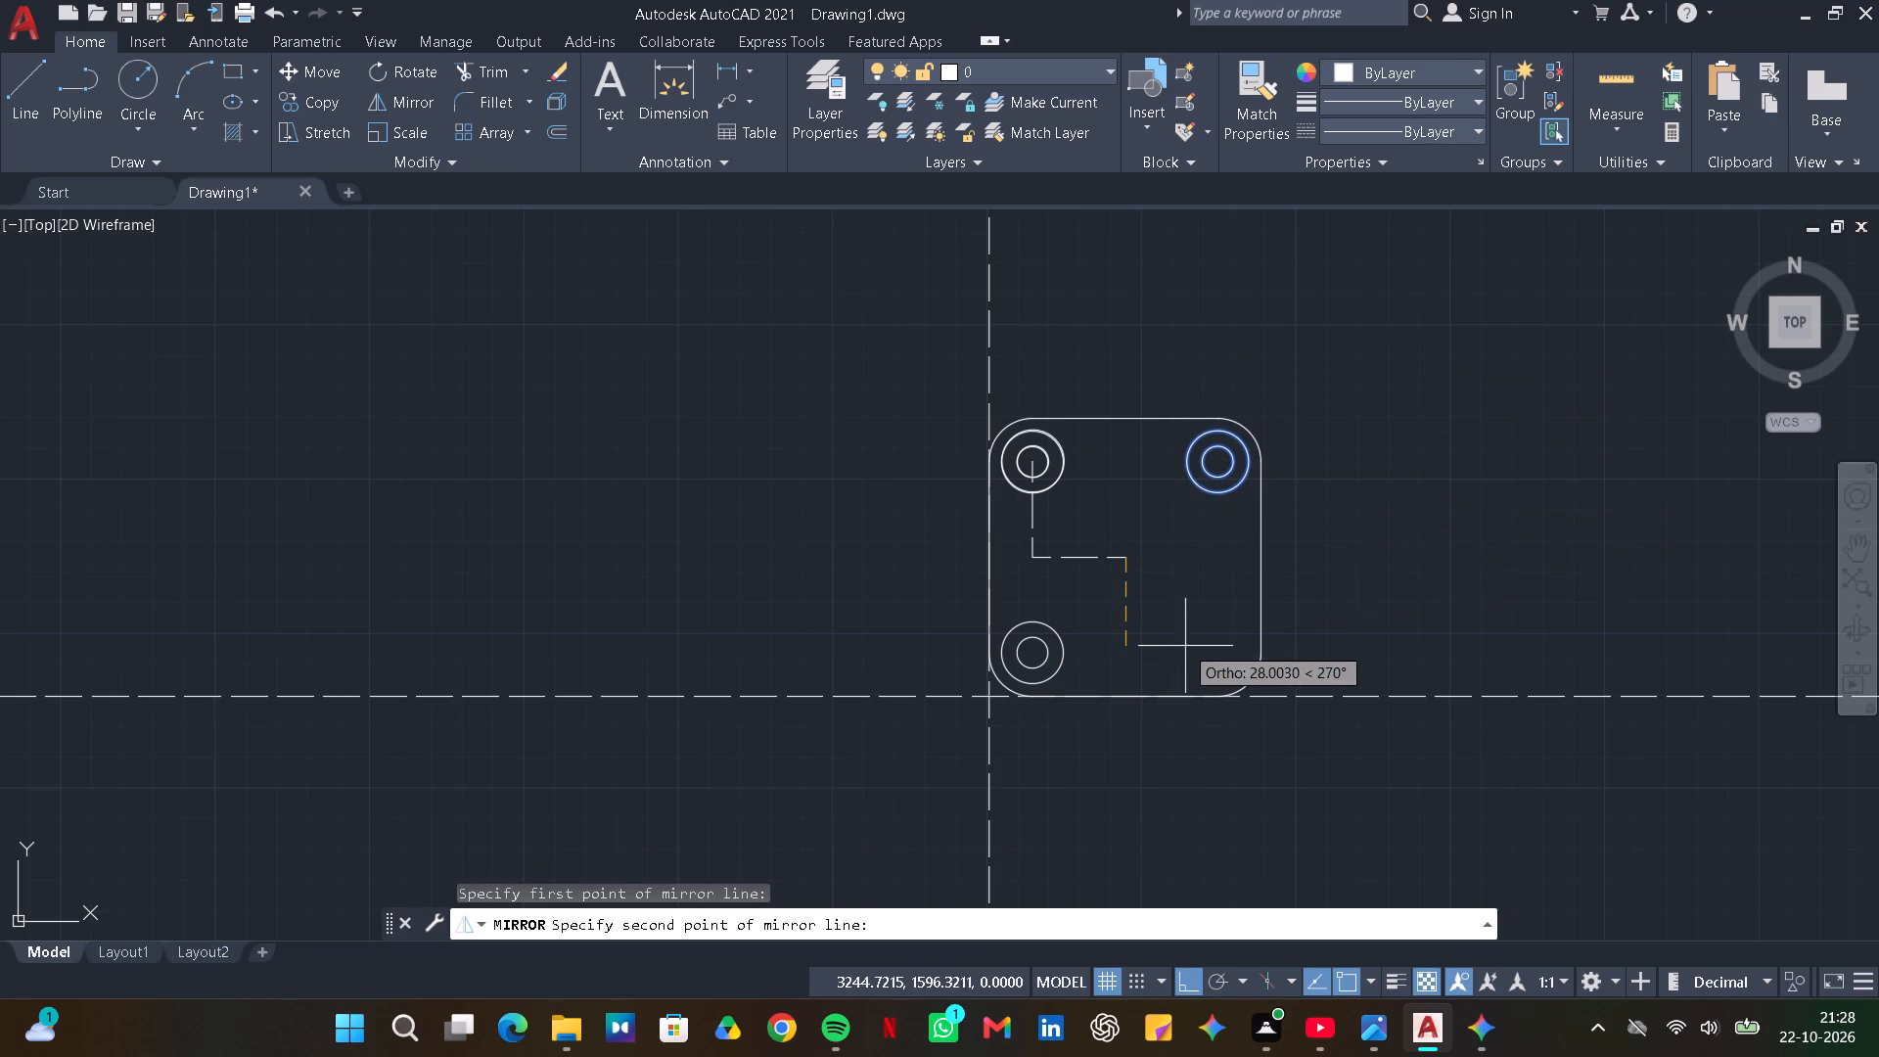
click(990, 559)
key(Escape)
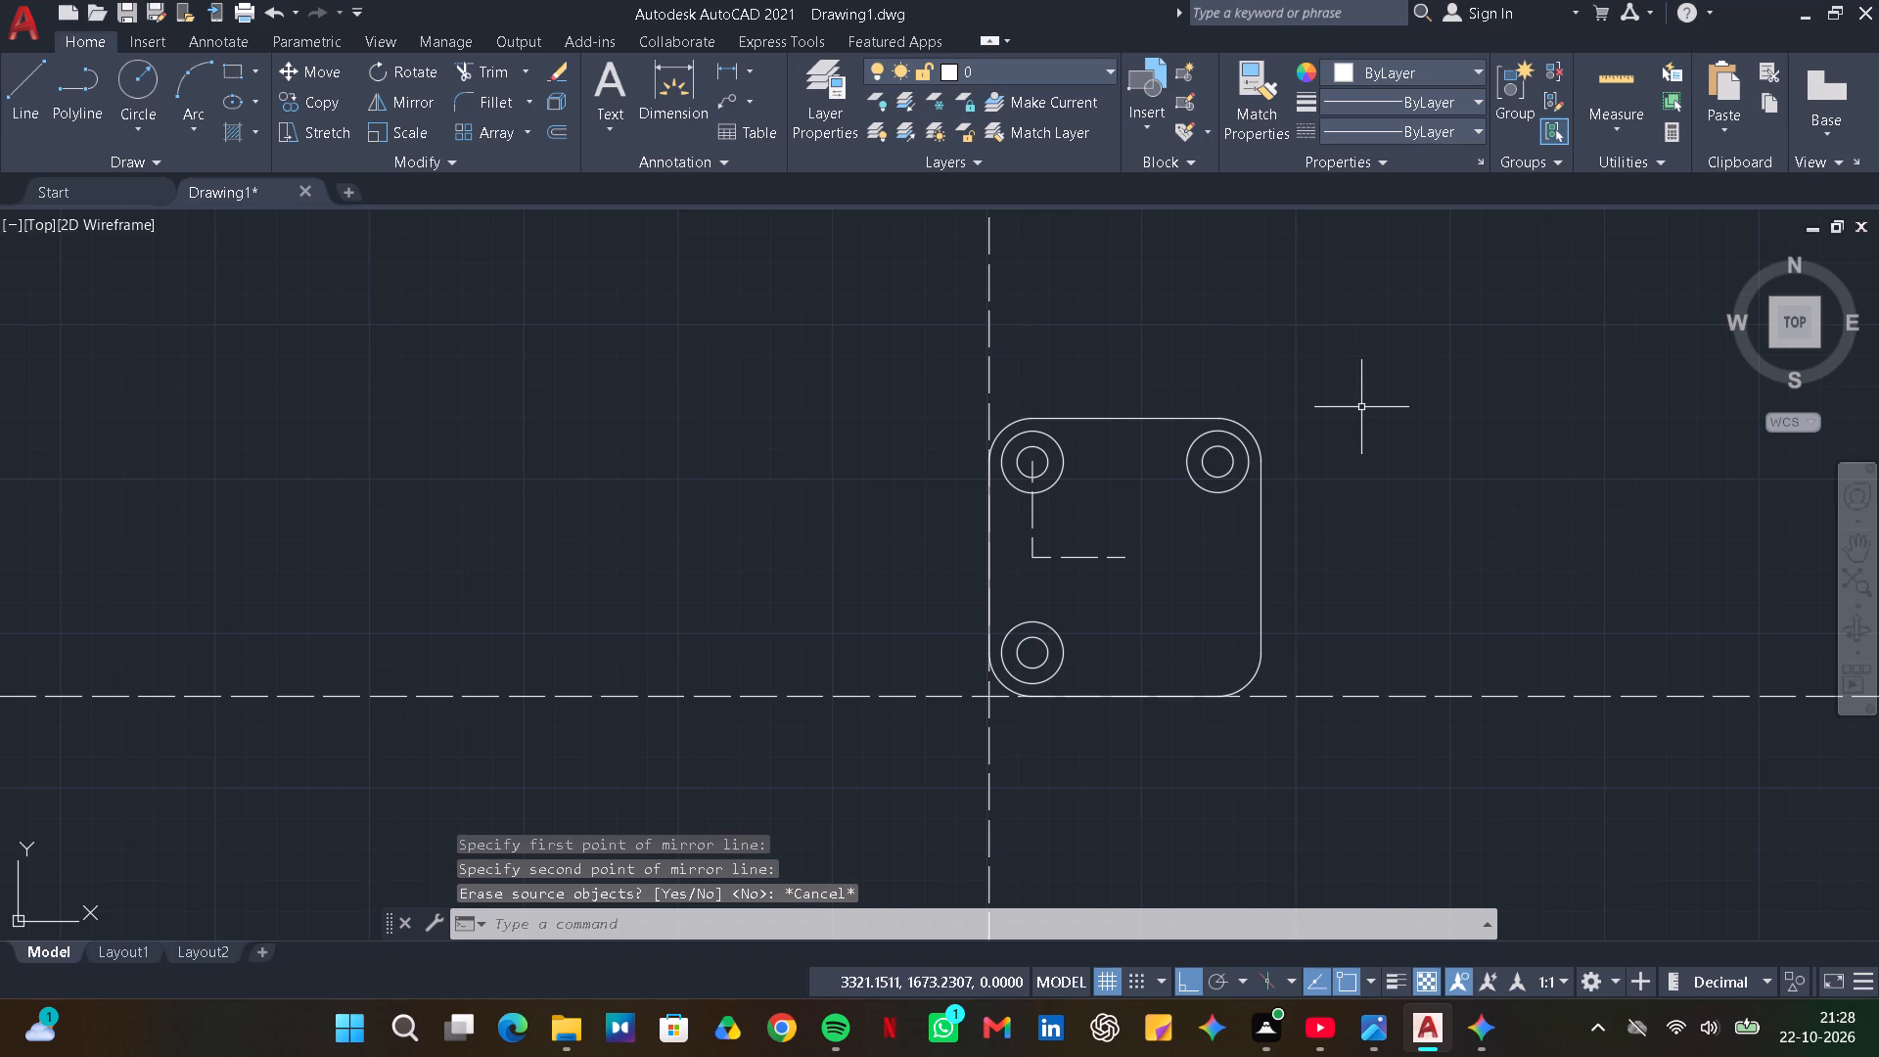
Mirror the two upper-right circles about the plate's horizontal centreline, keeping the source circles.
click(1208, 491)
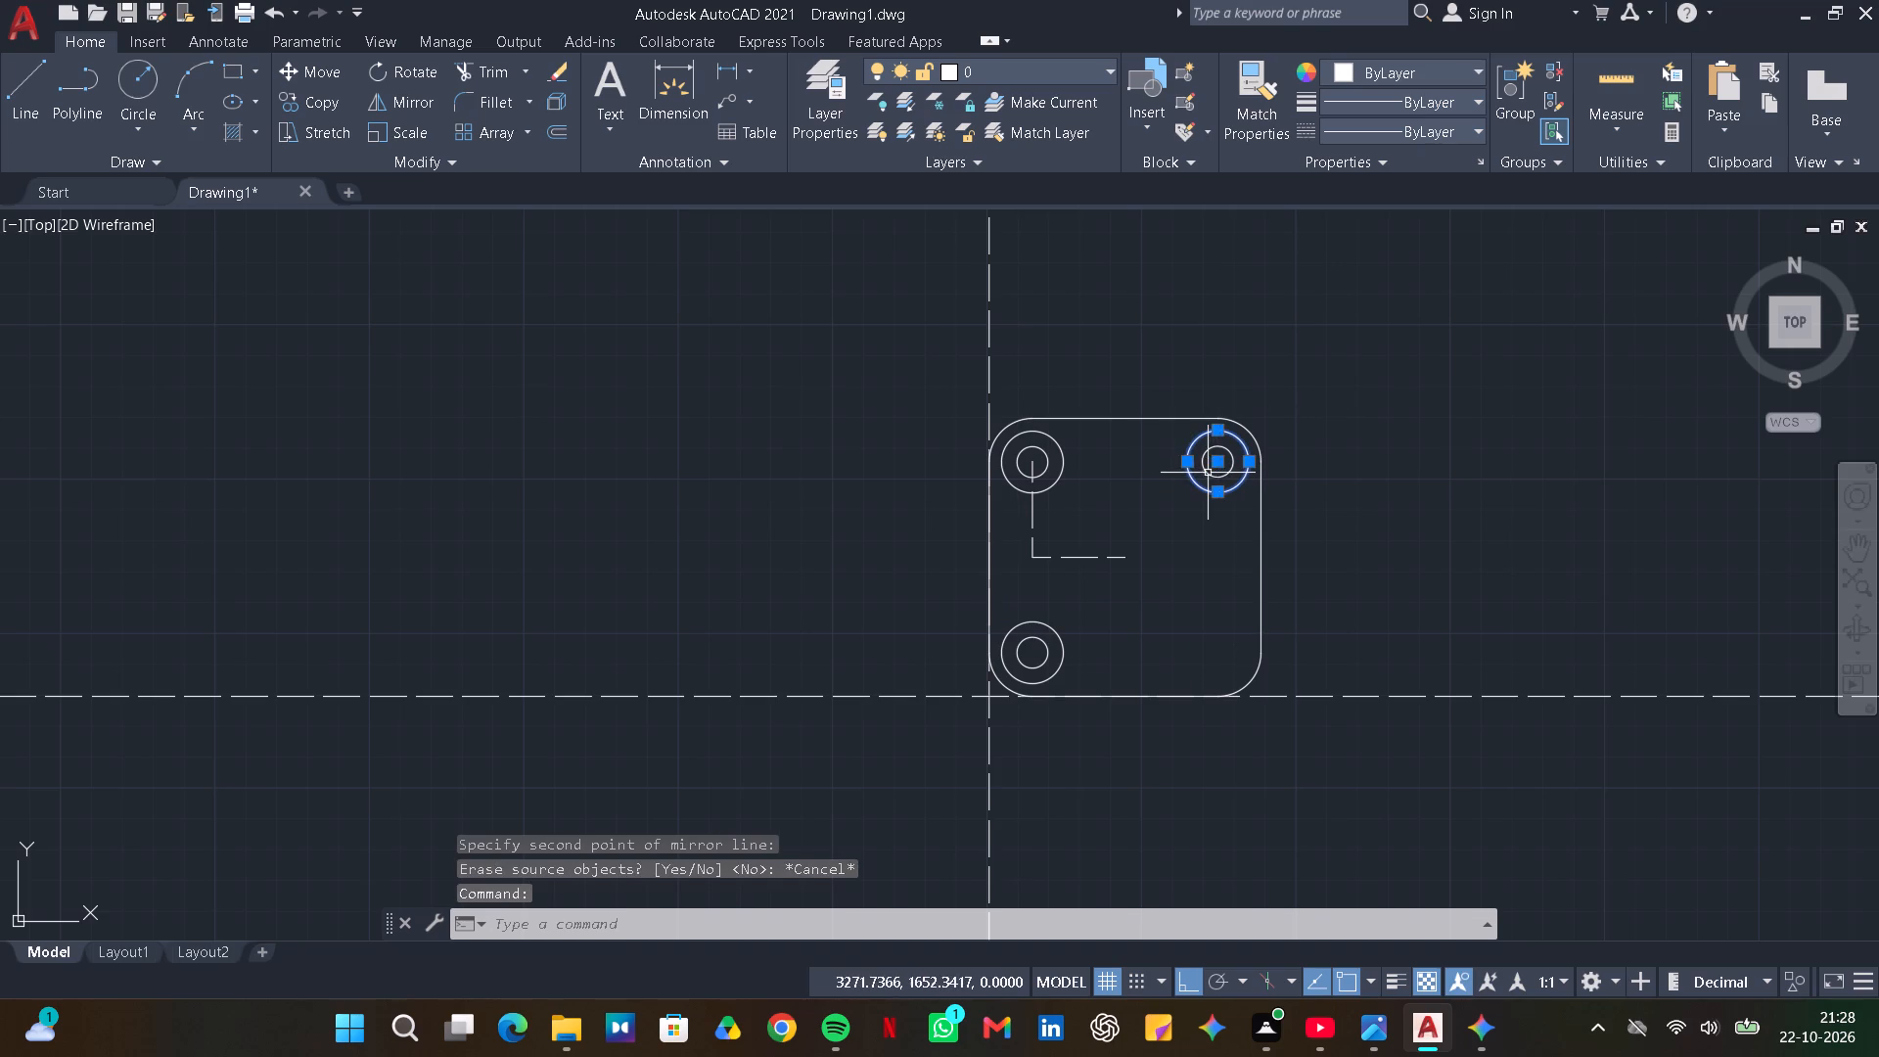
click(1208, 473)
click(423, 111)
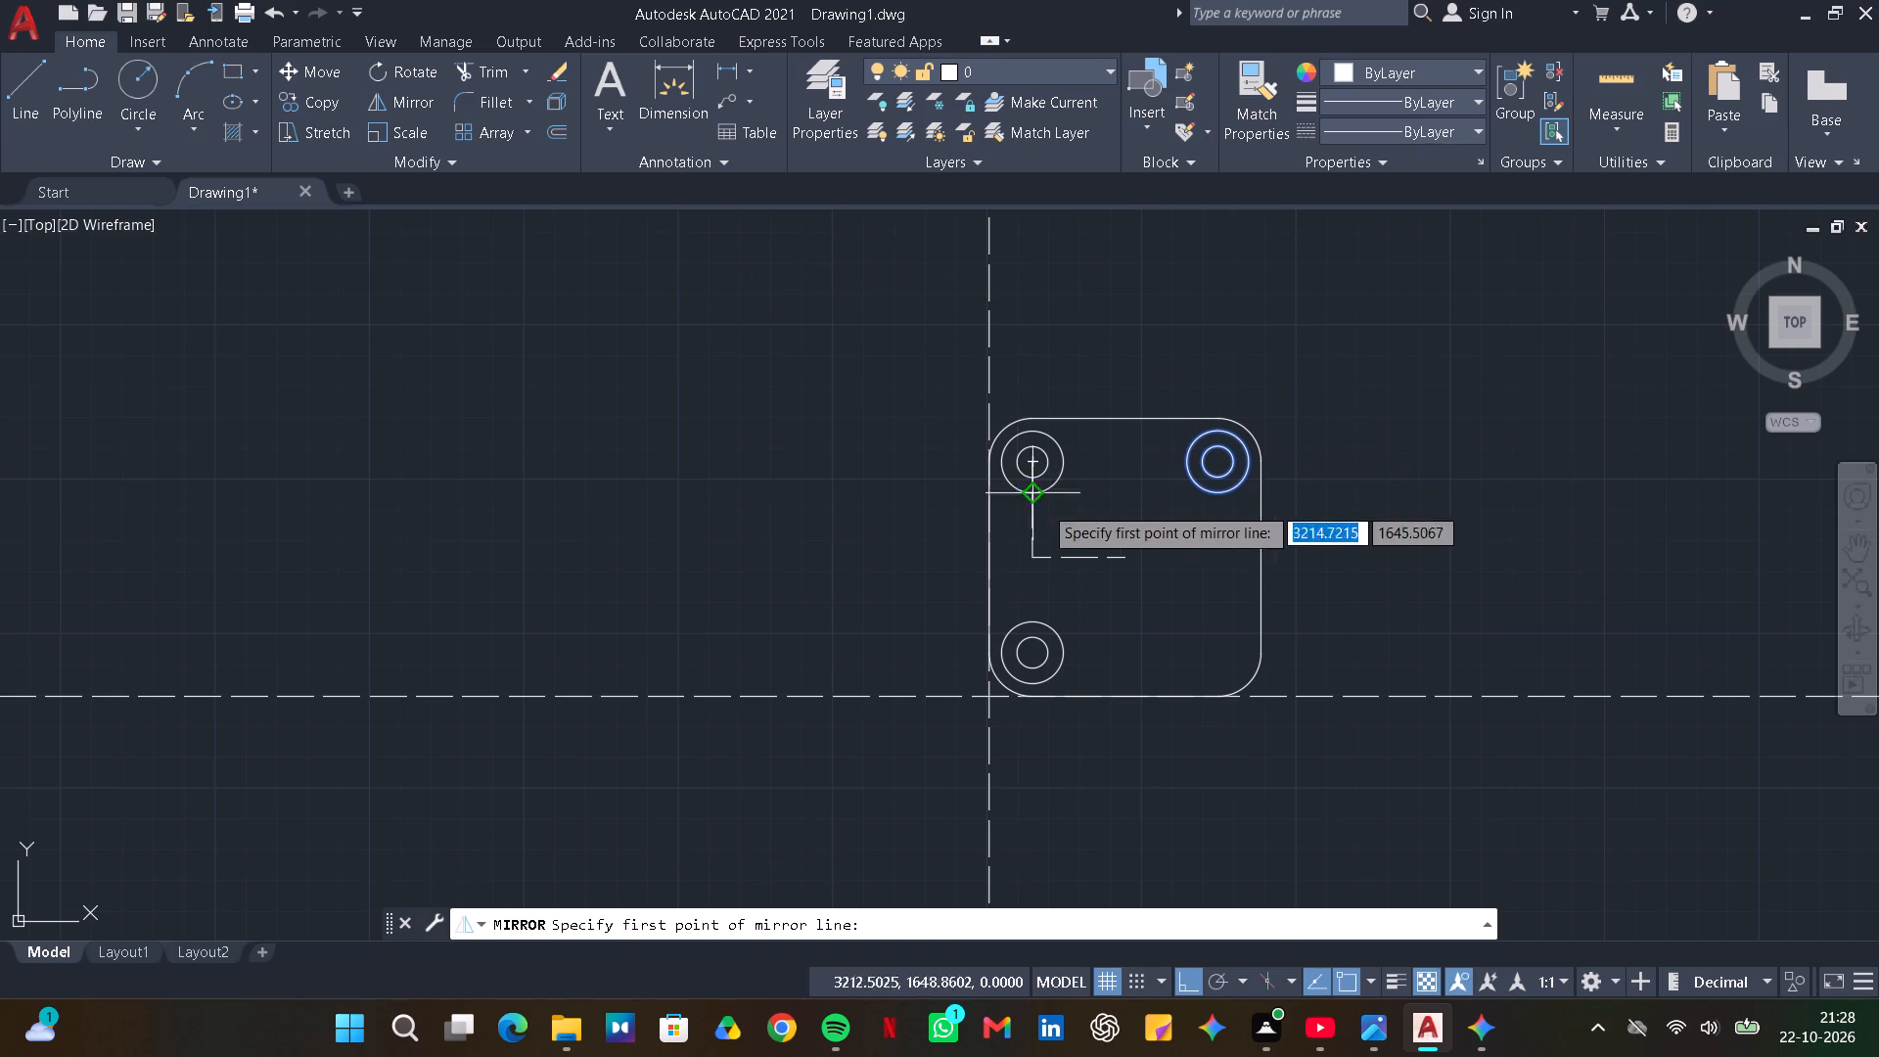
click(1132, 560)
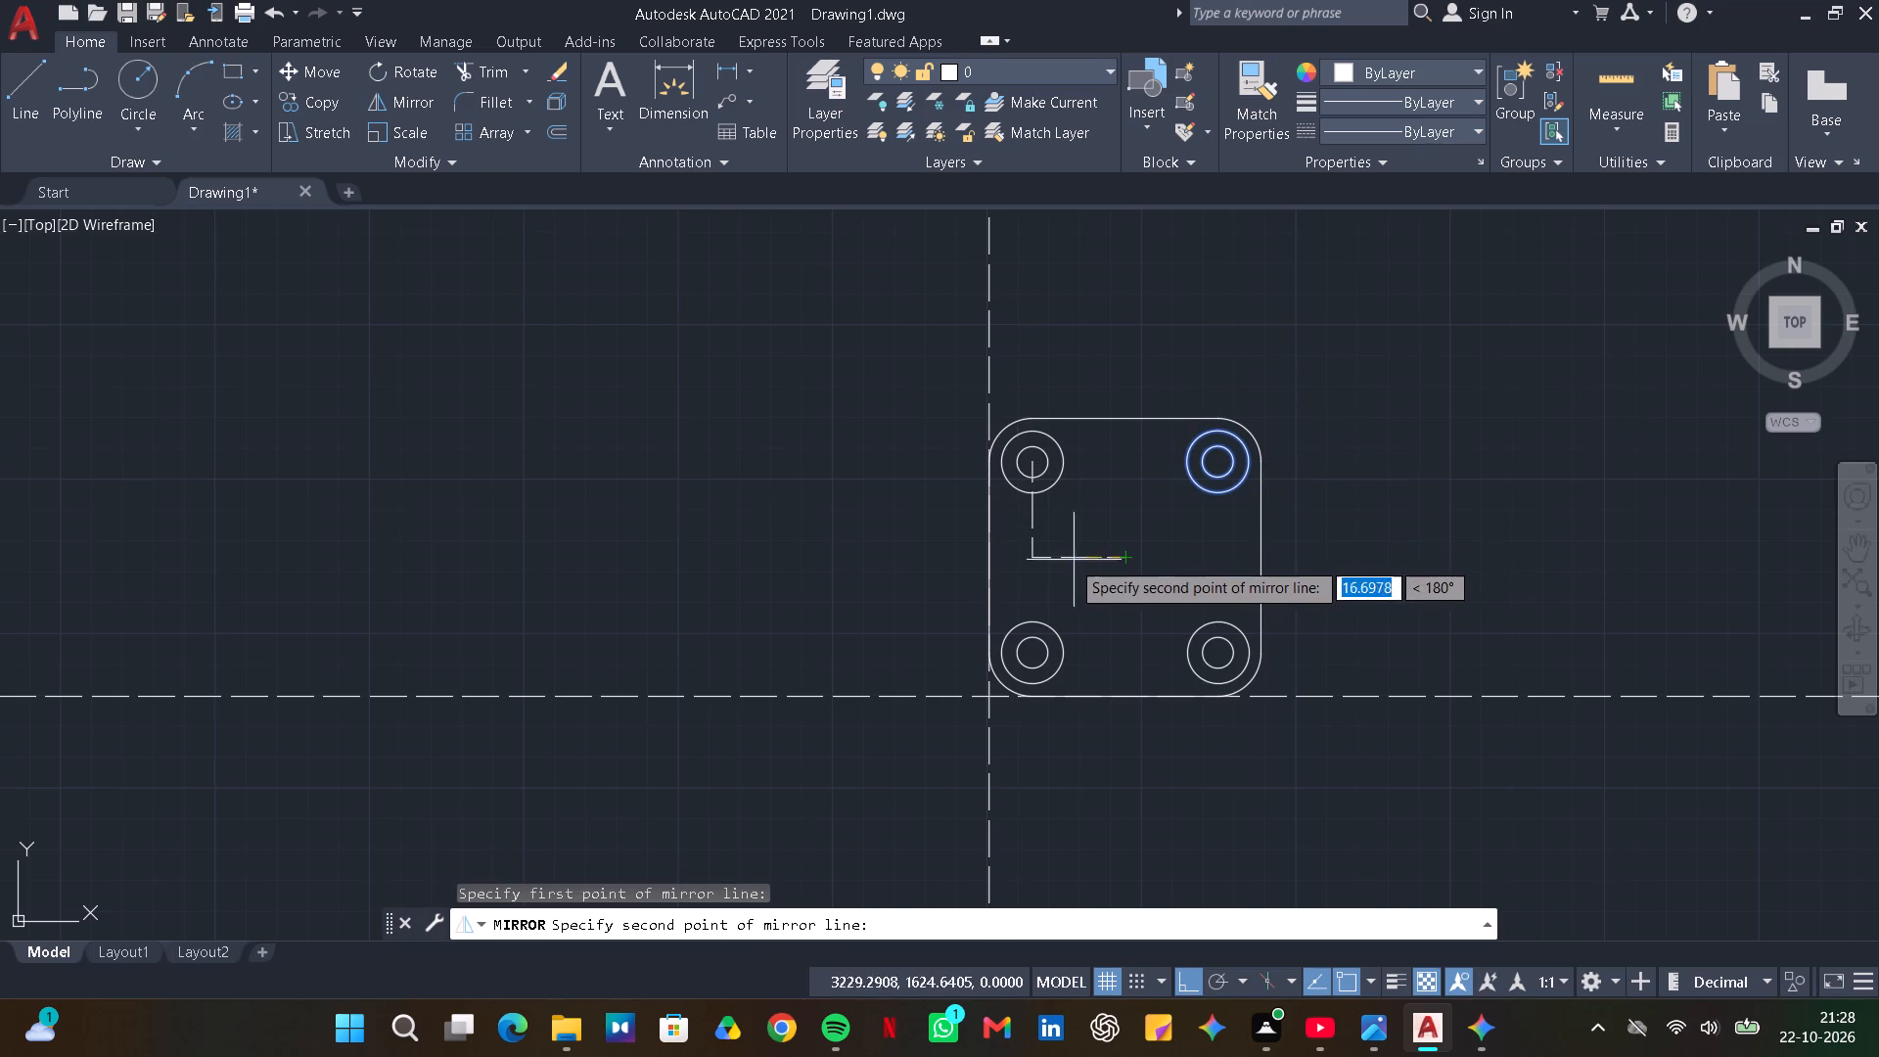
click(993, 559)
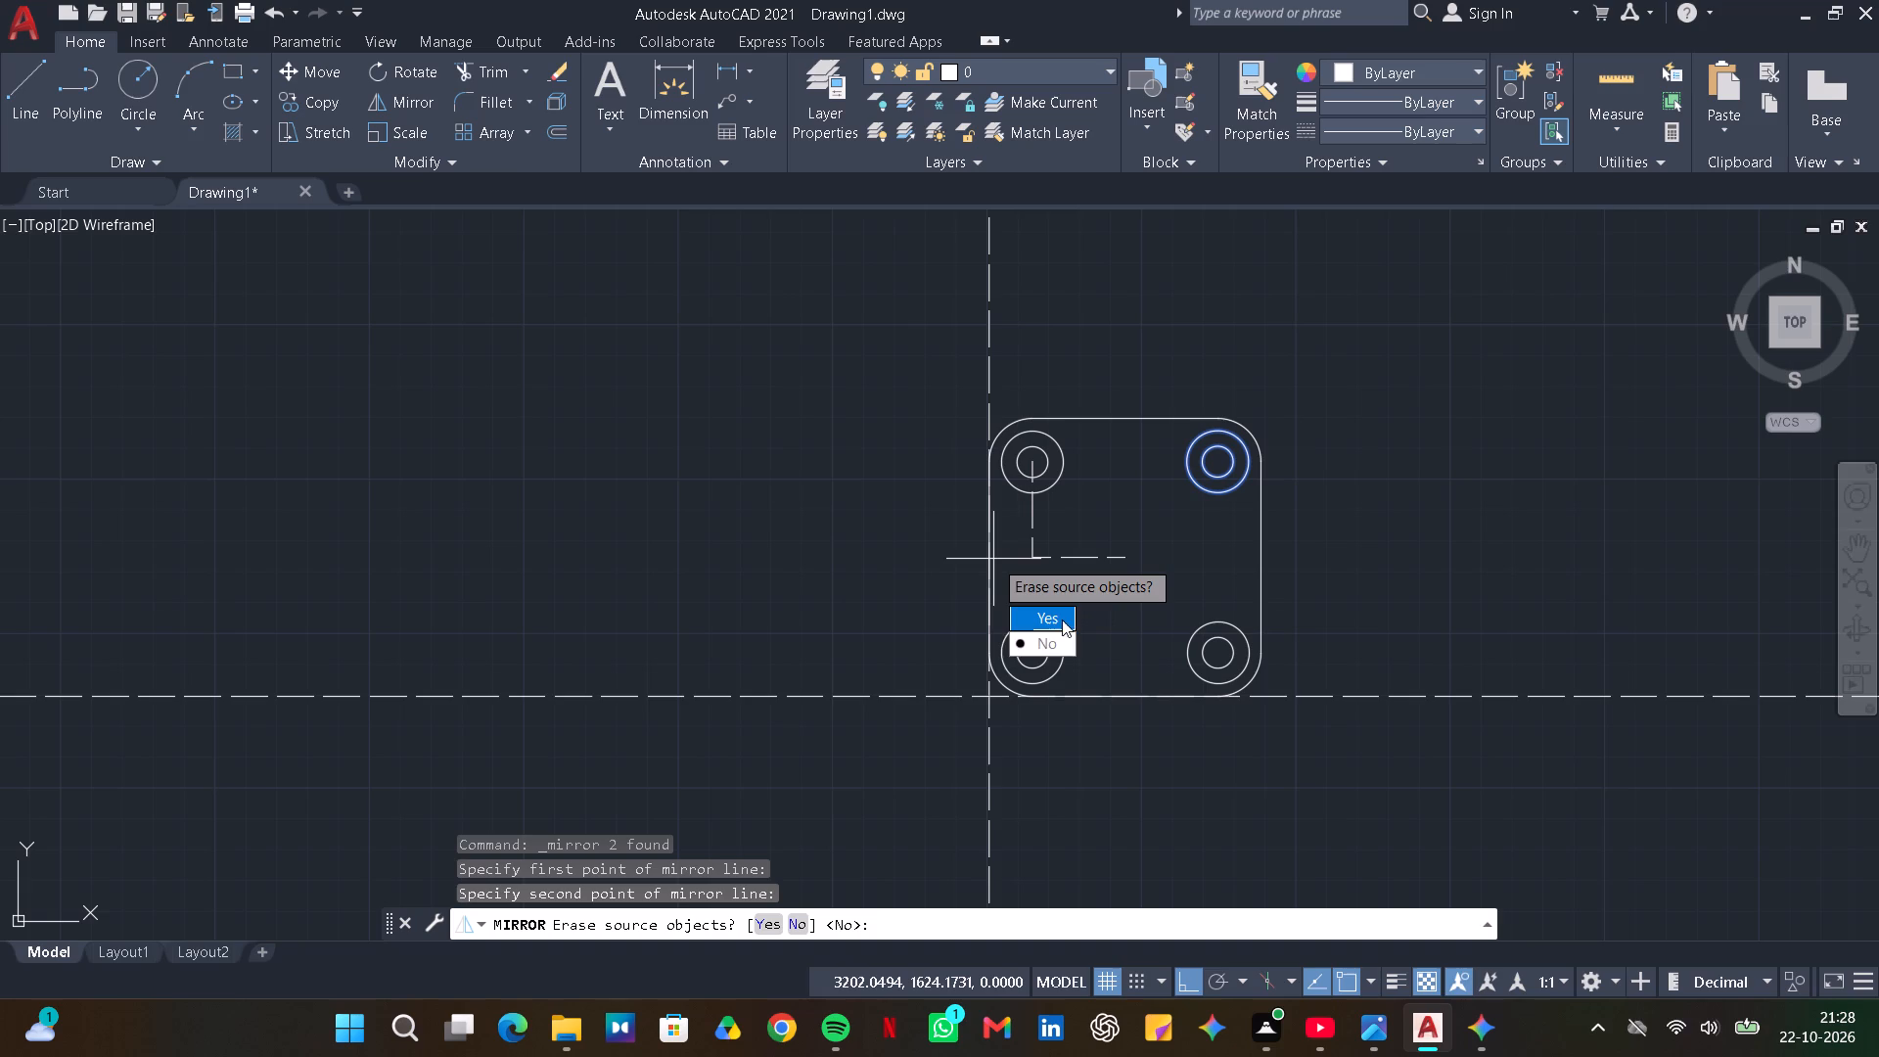
drag(1063, 644, 993, 559)
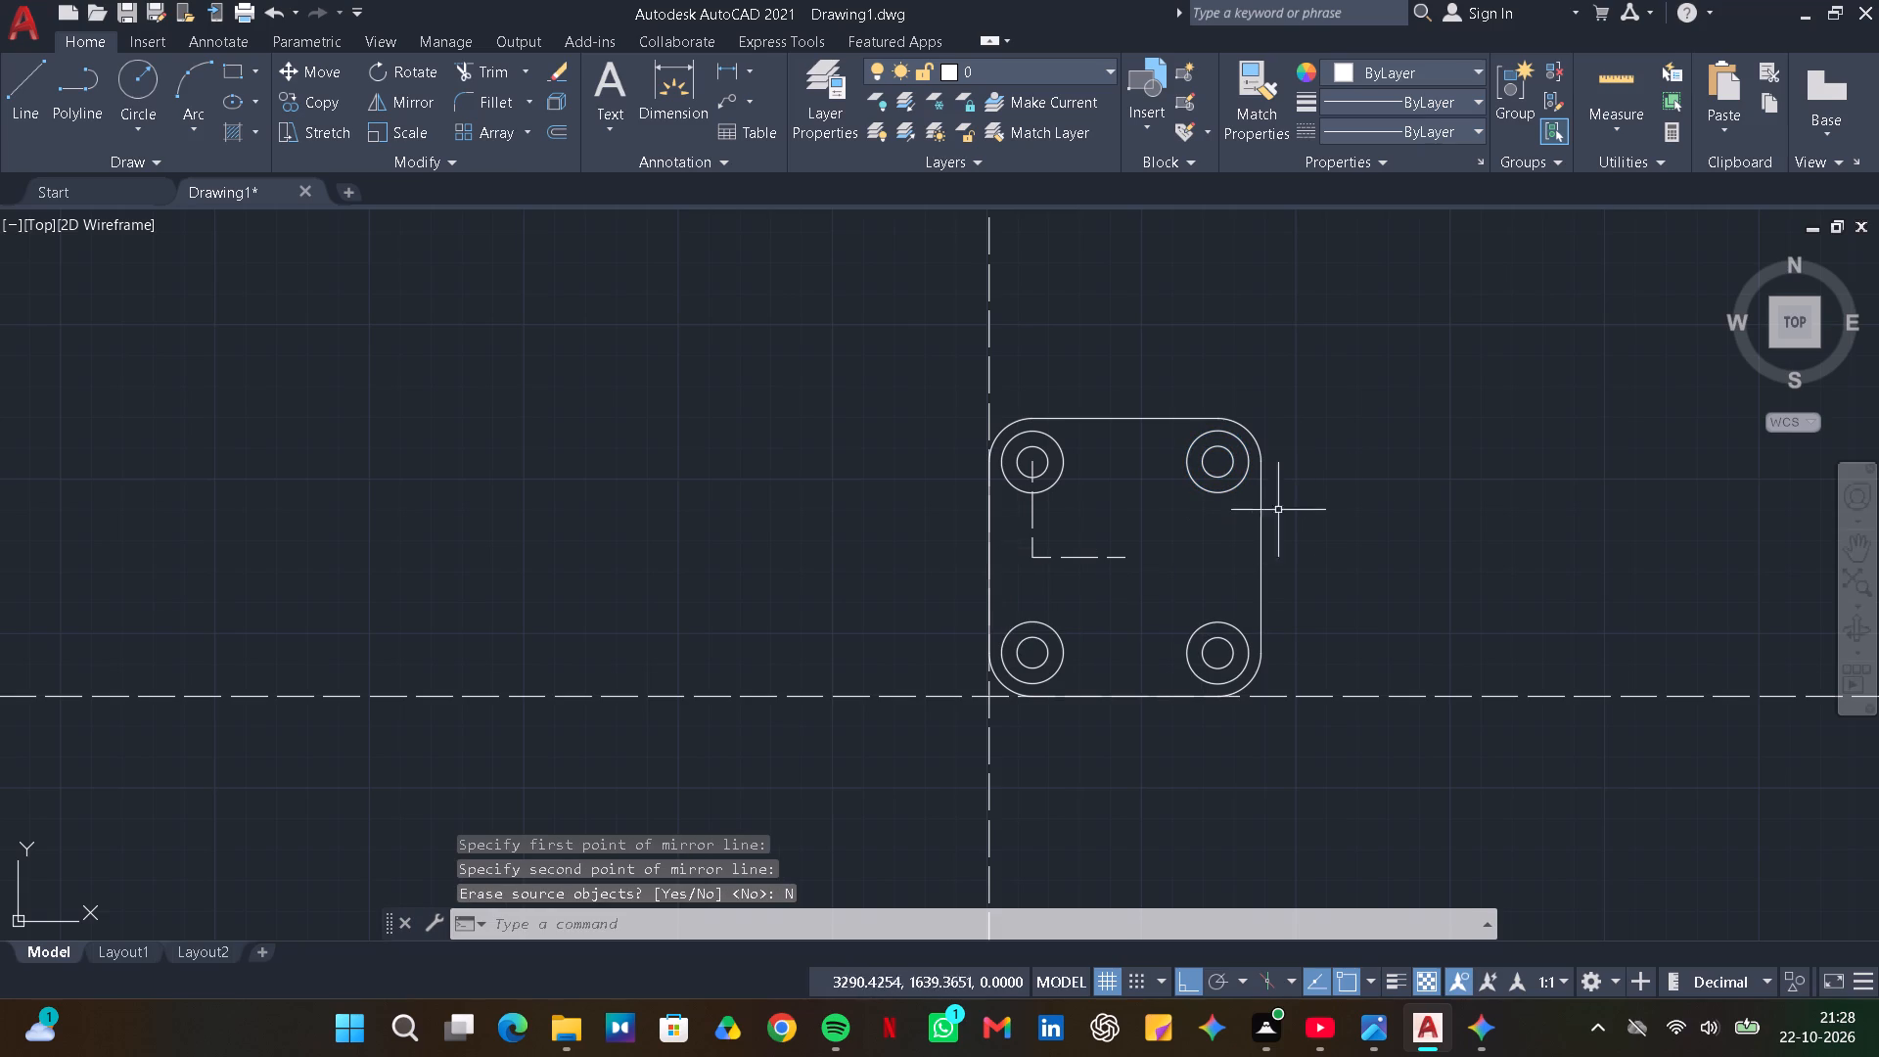
Following the reference image, draw two concentric circles with radii 10 and 20 at the plate's centre.
key(alt+Tab)
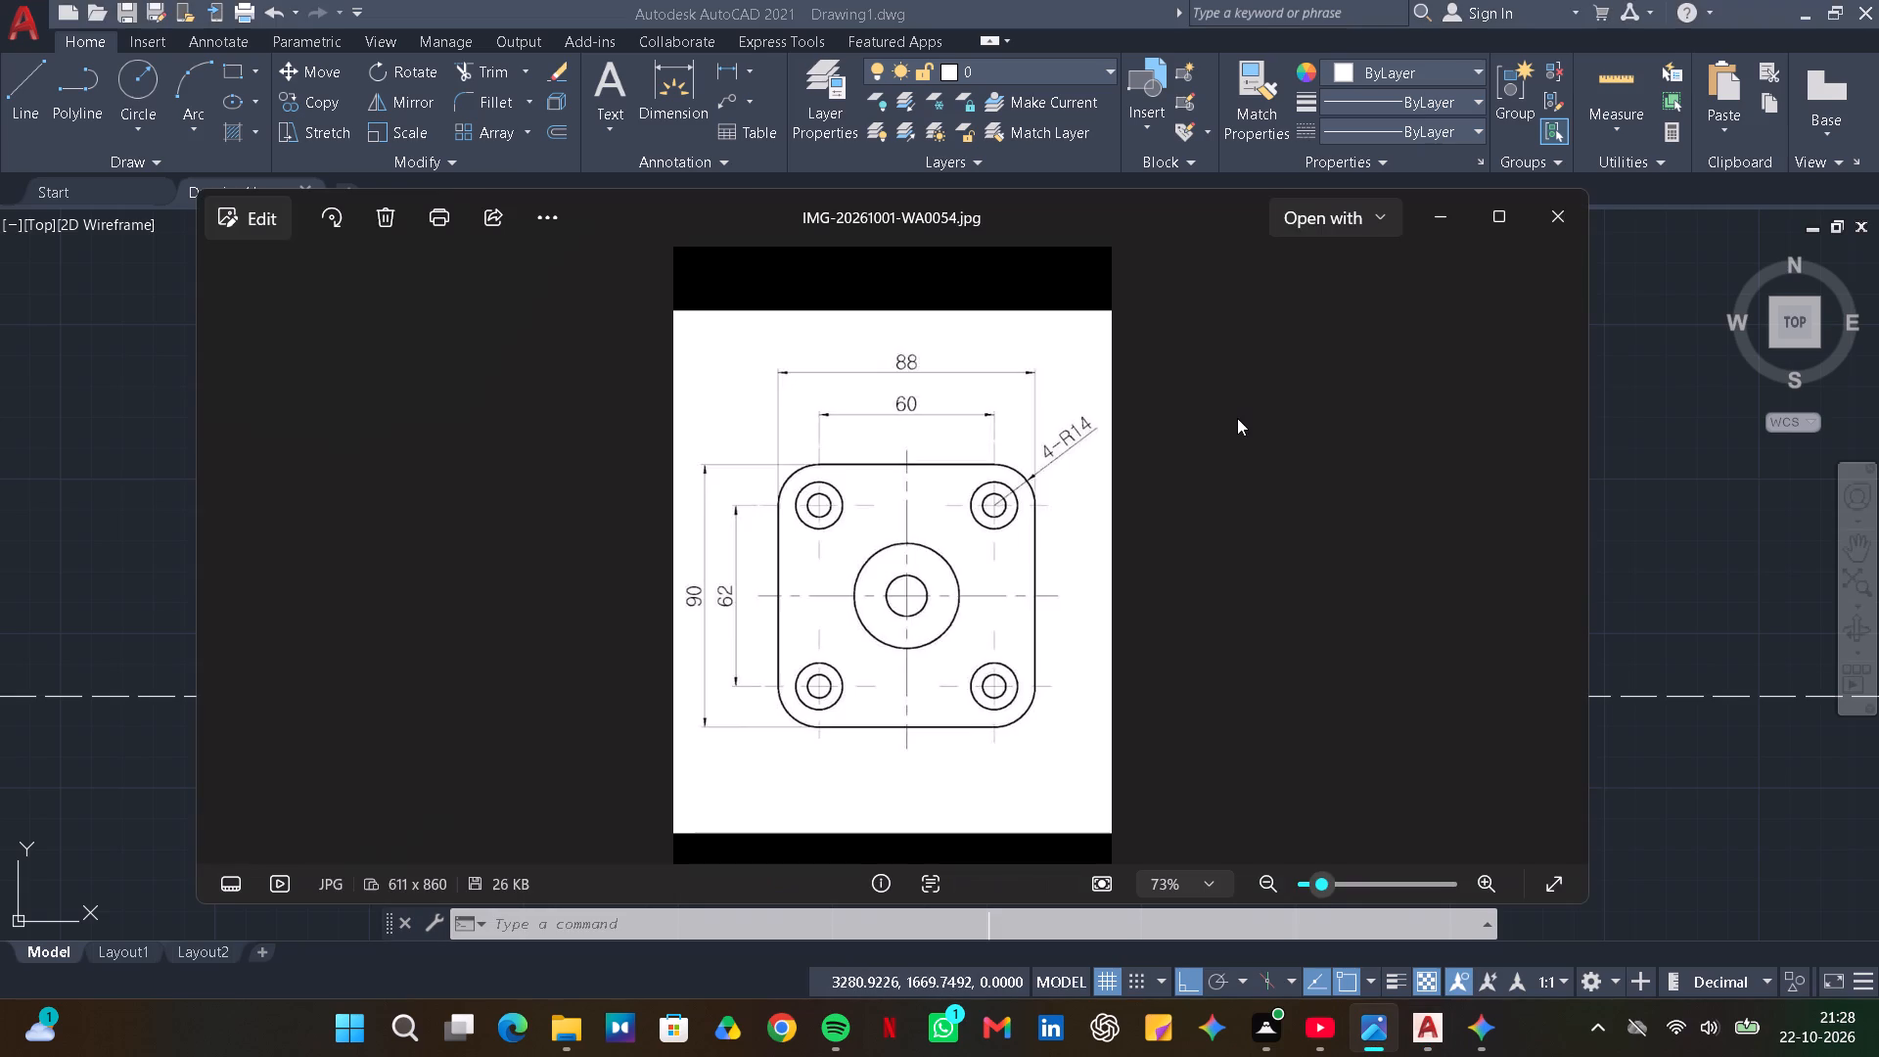
key(alt+Tab)
key(alt+Tab)
key(alt+Tab)
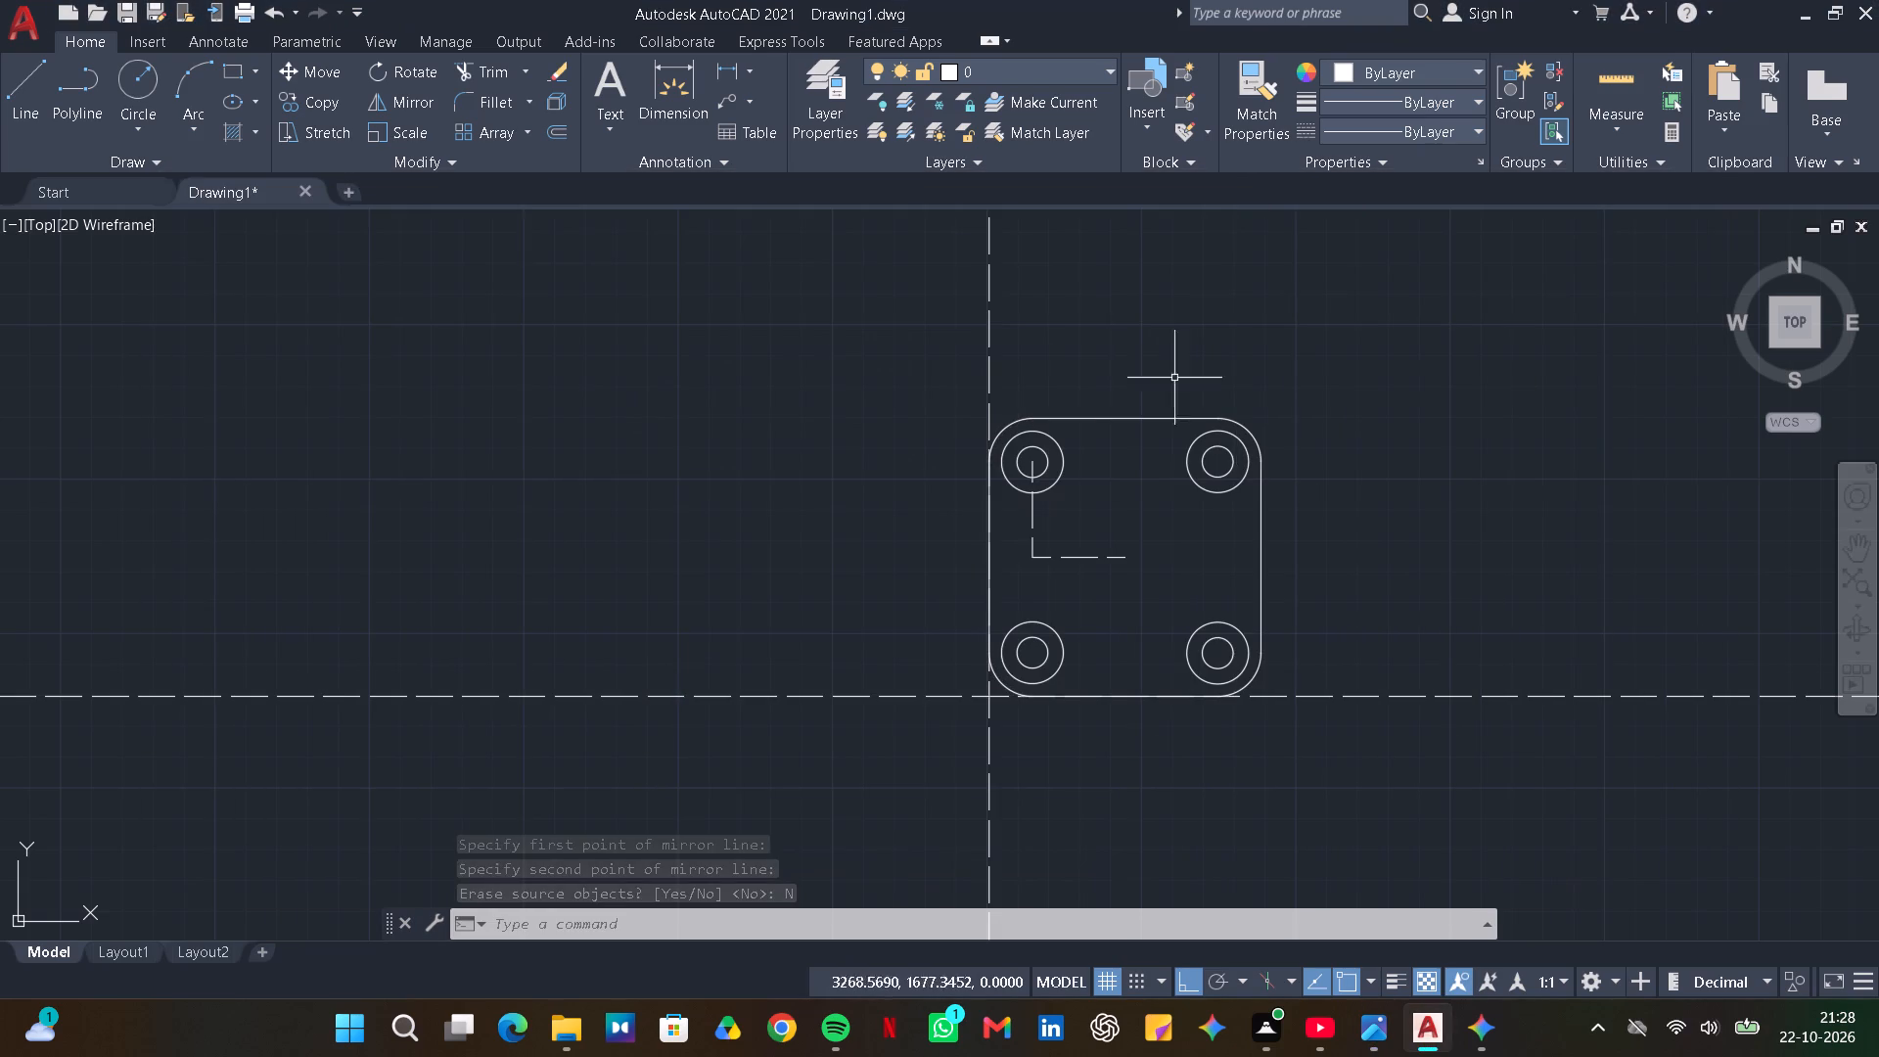
click(138, 80)
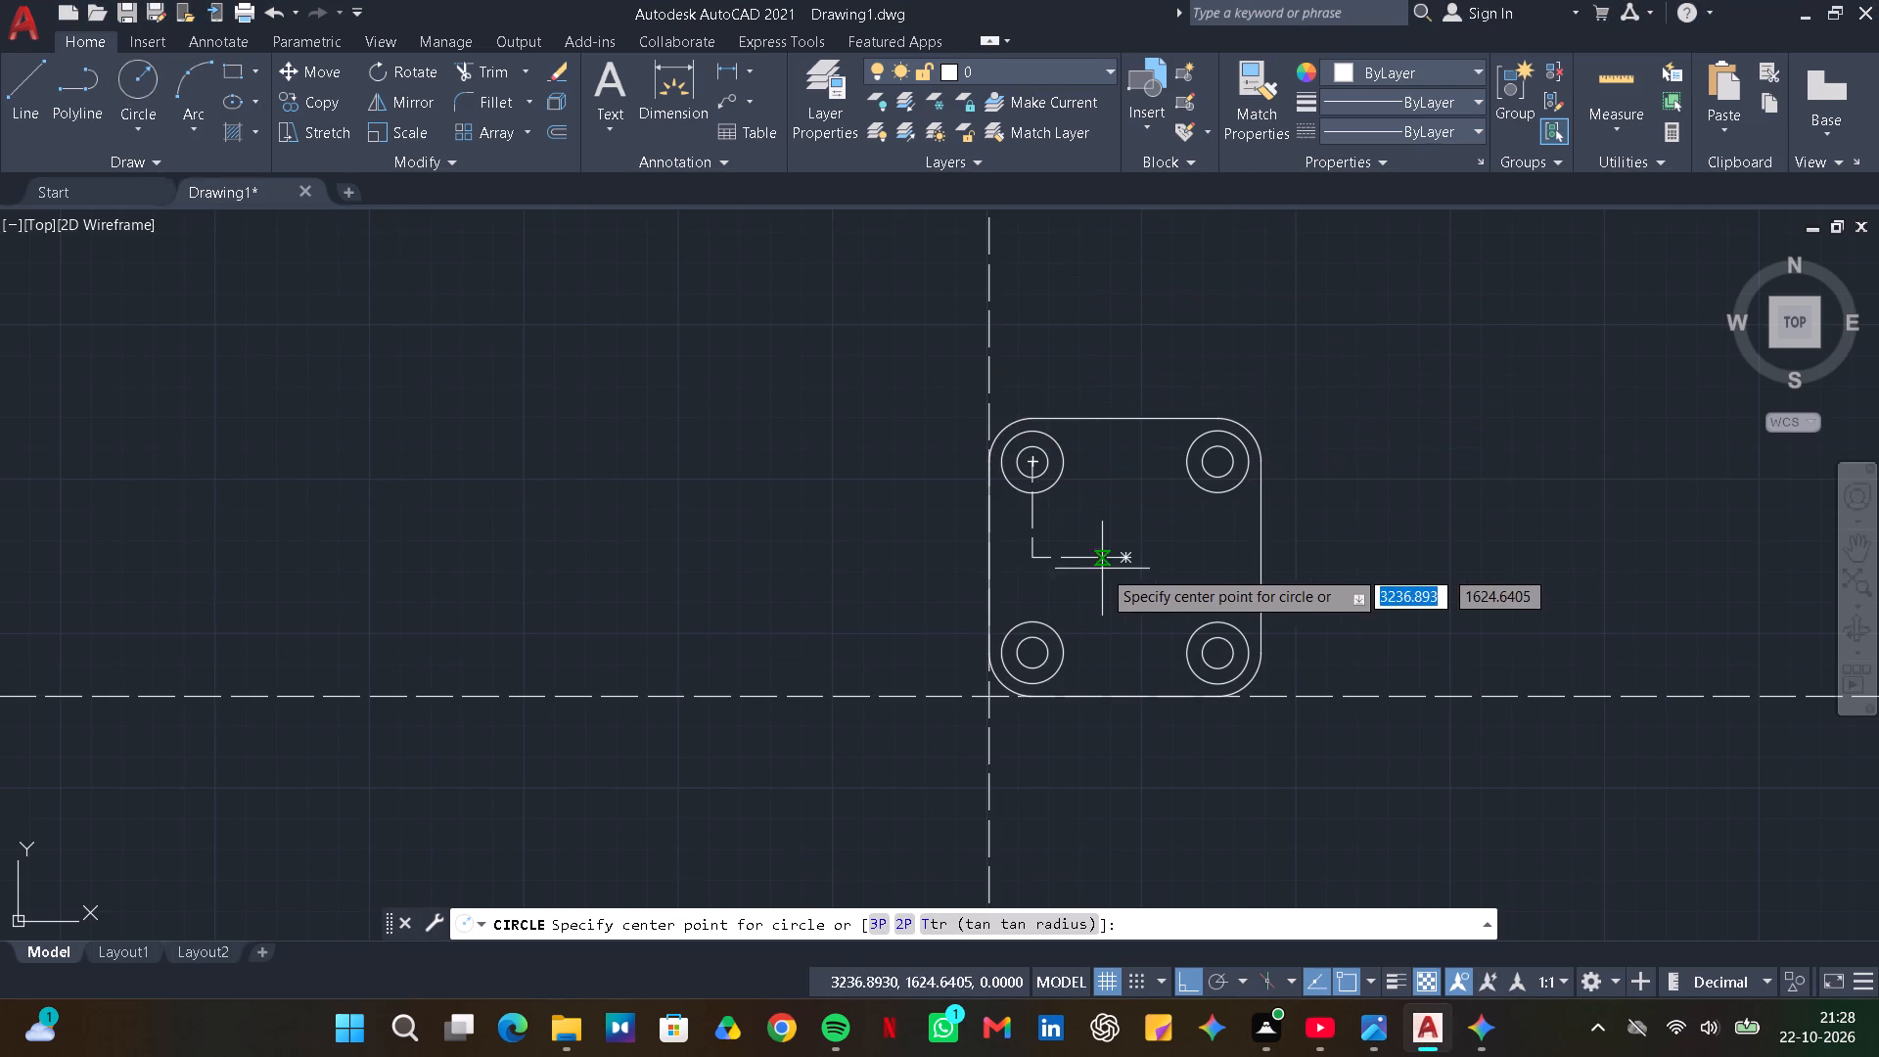
click(1123, 555)
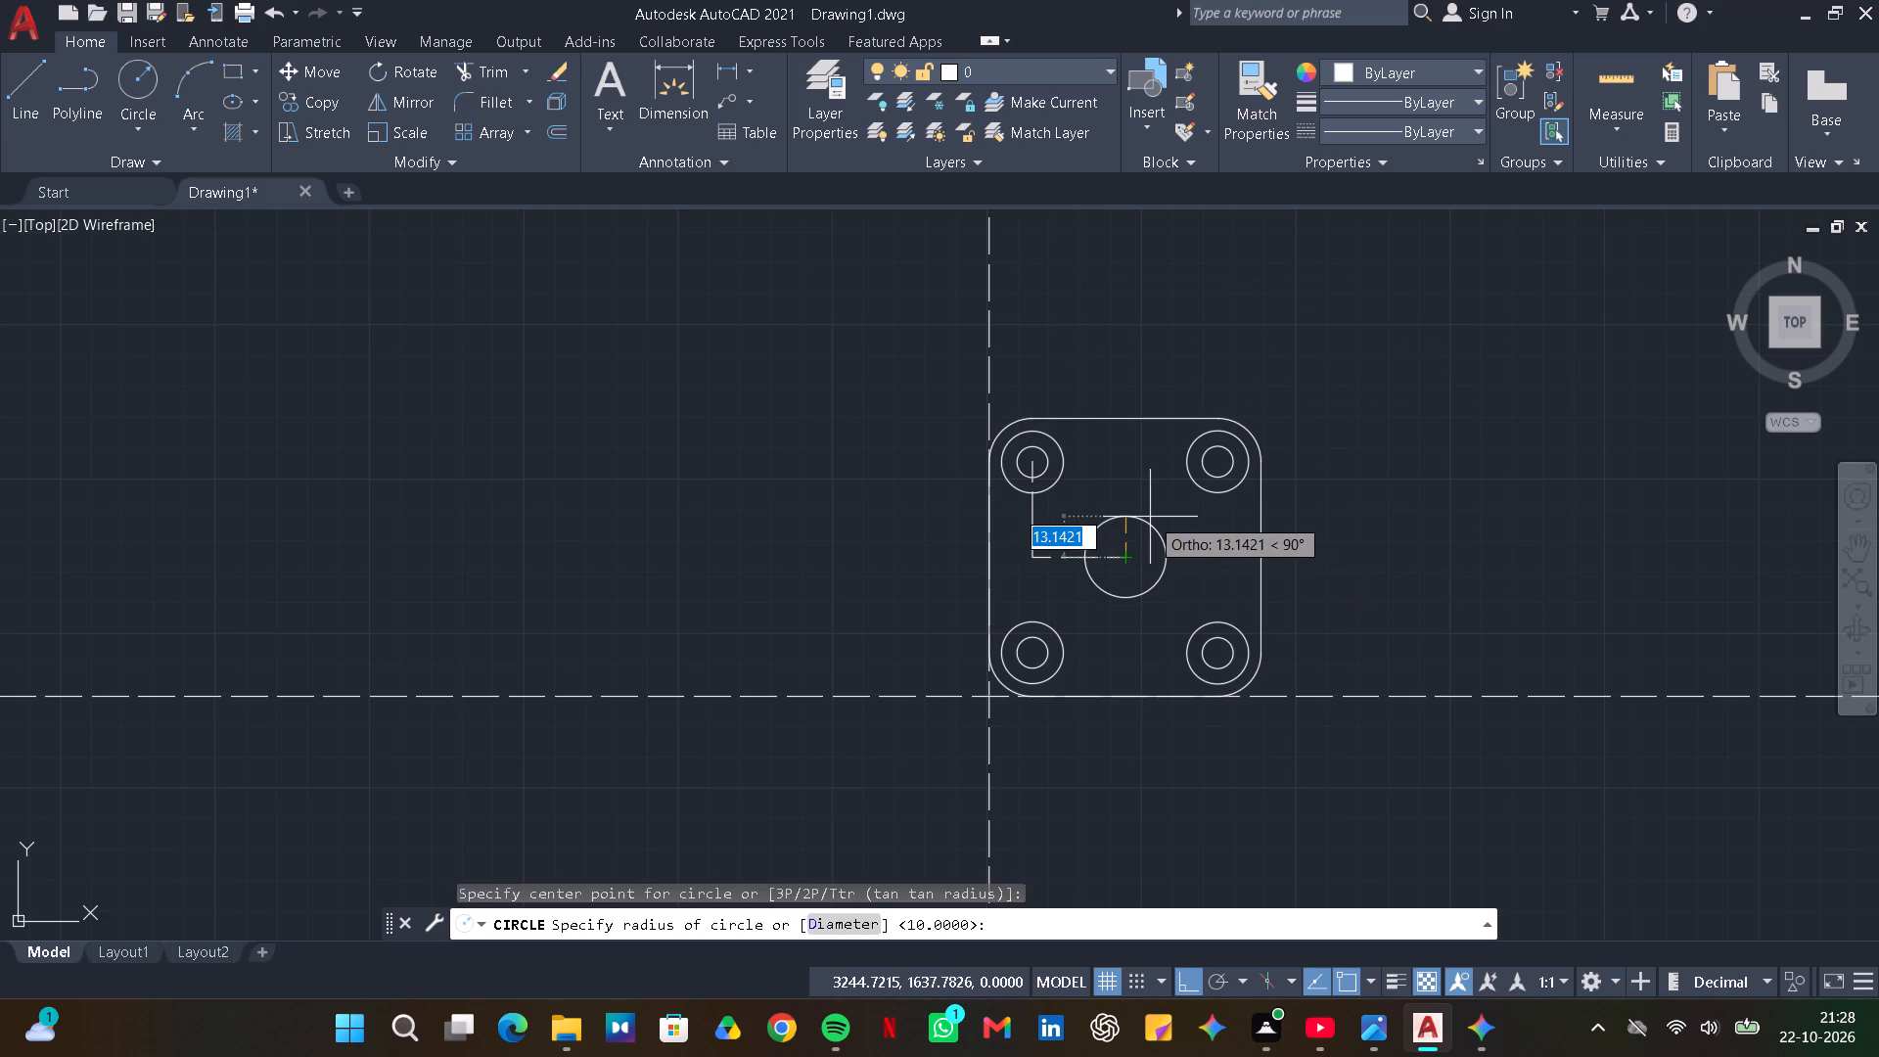
text(10)
key(Return)
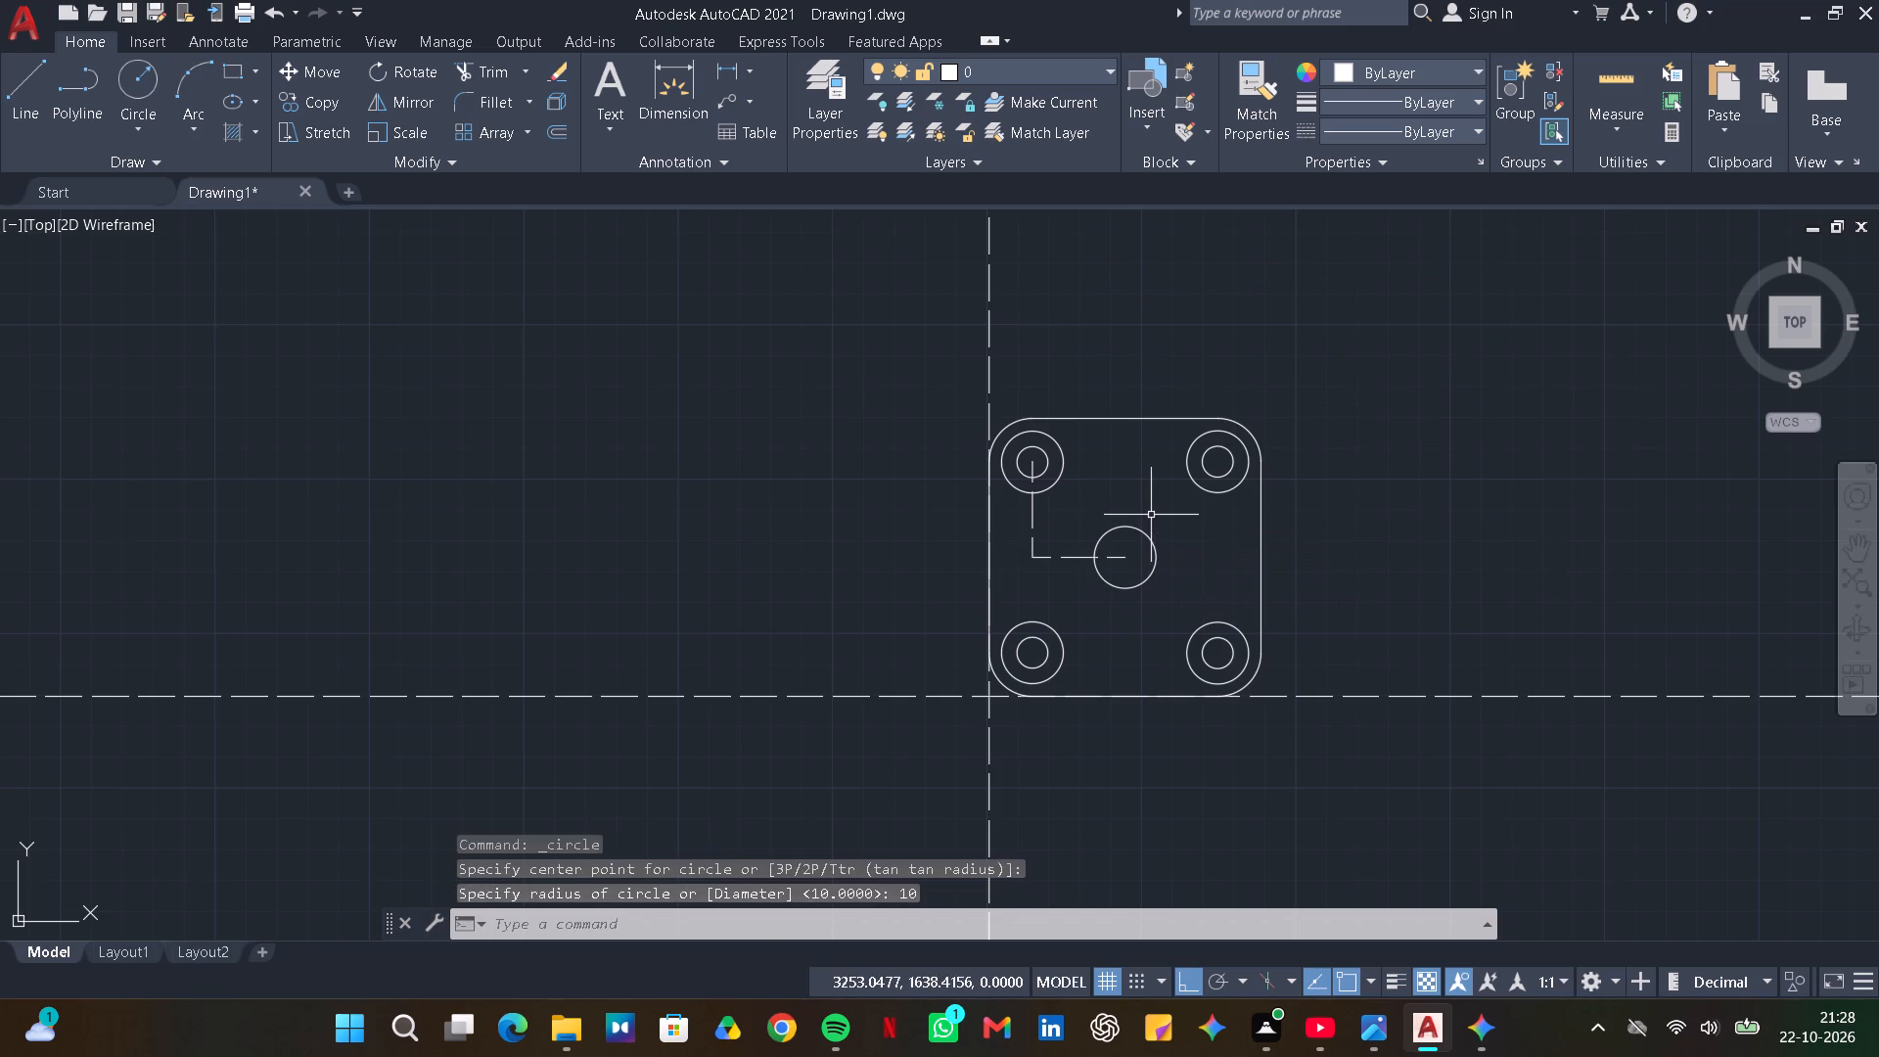
click(128, 82)
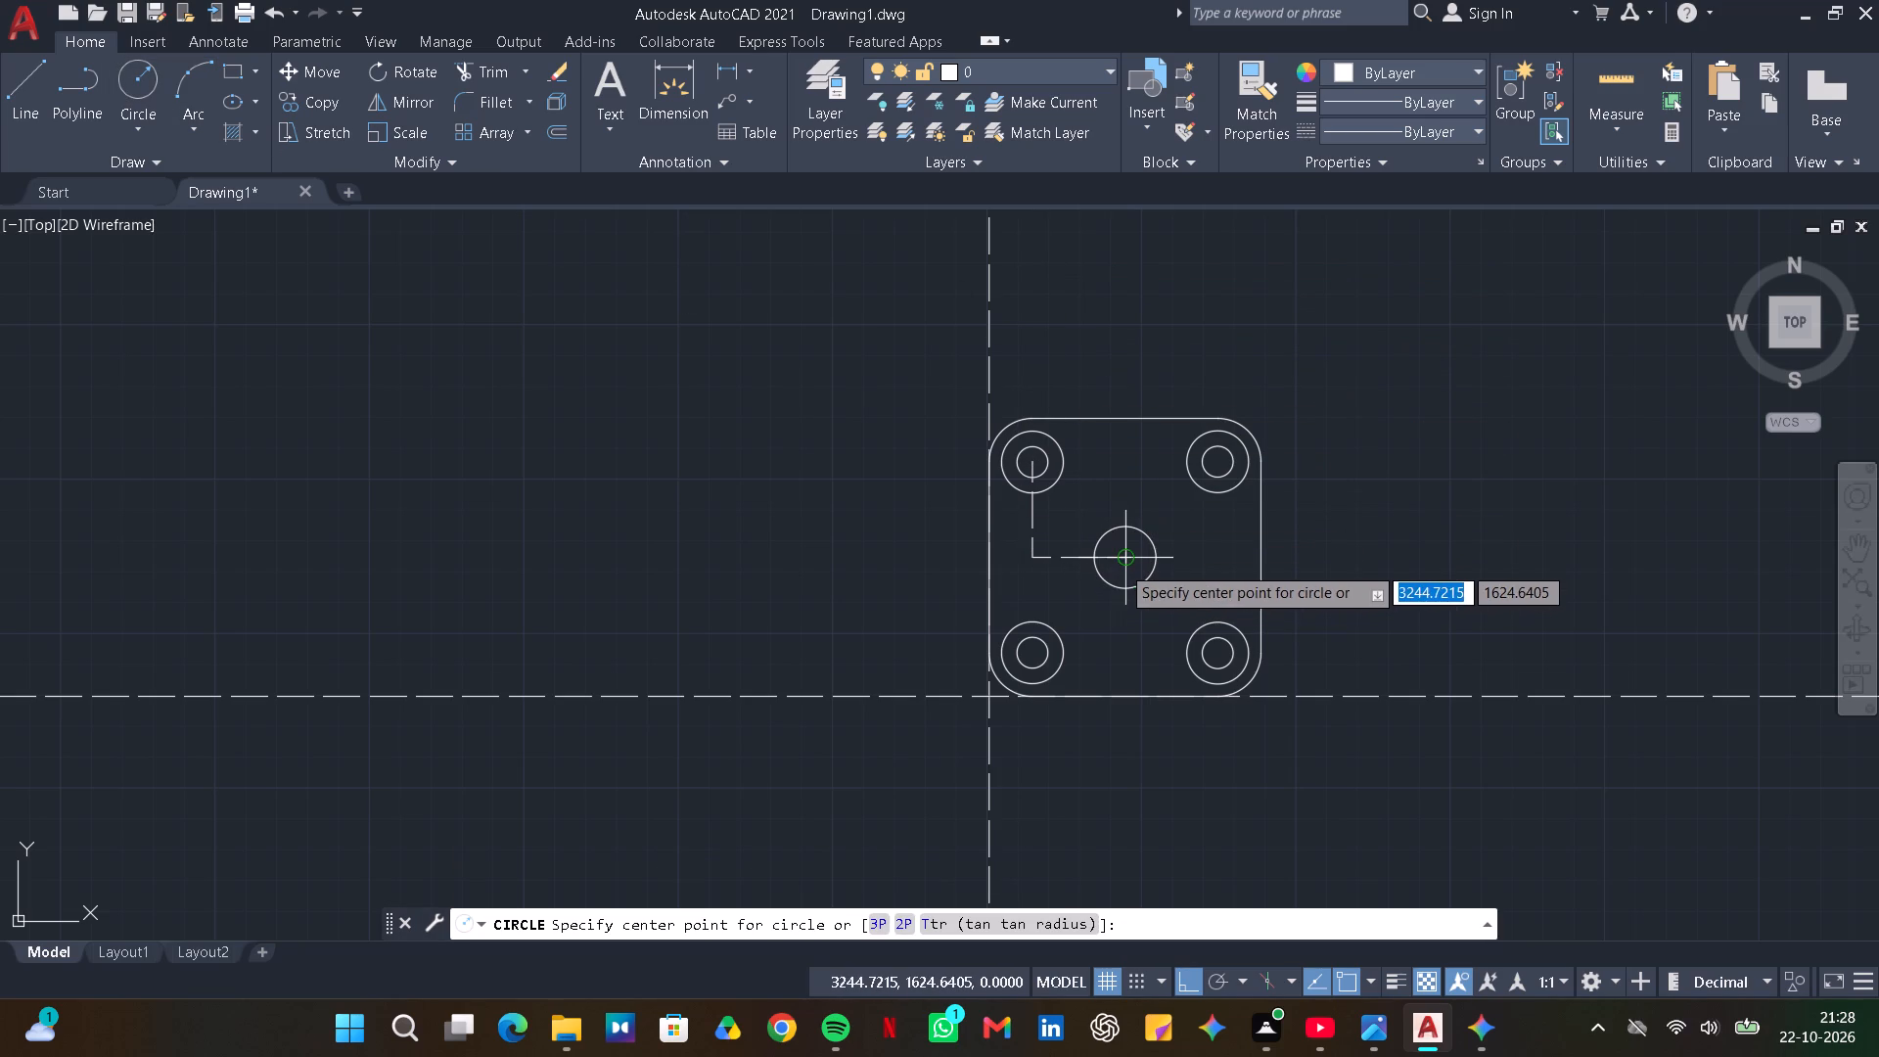
click(1128, 563)
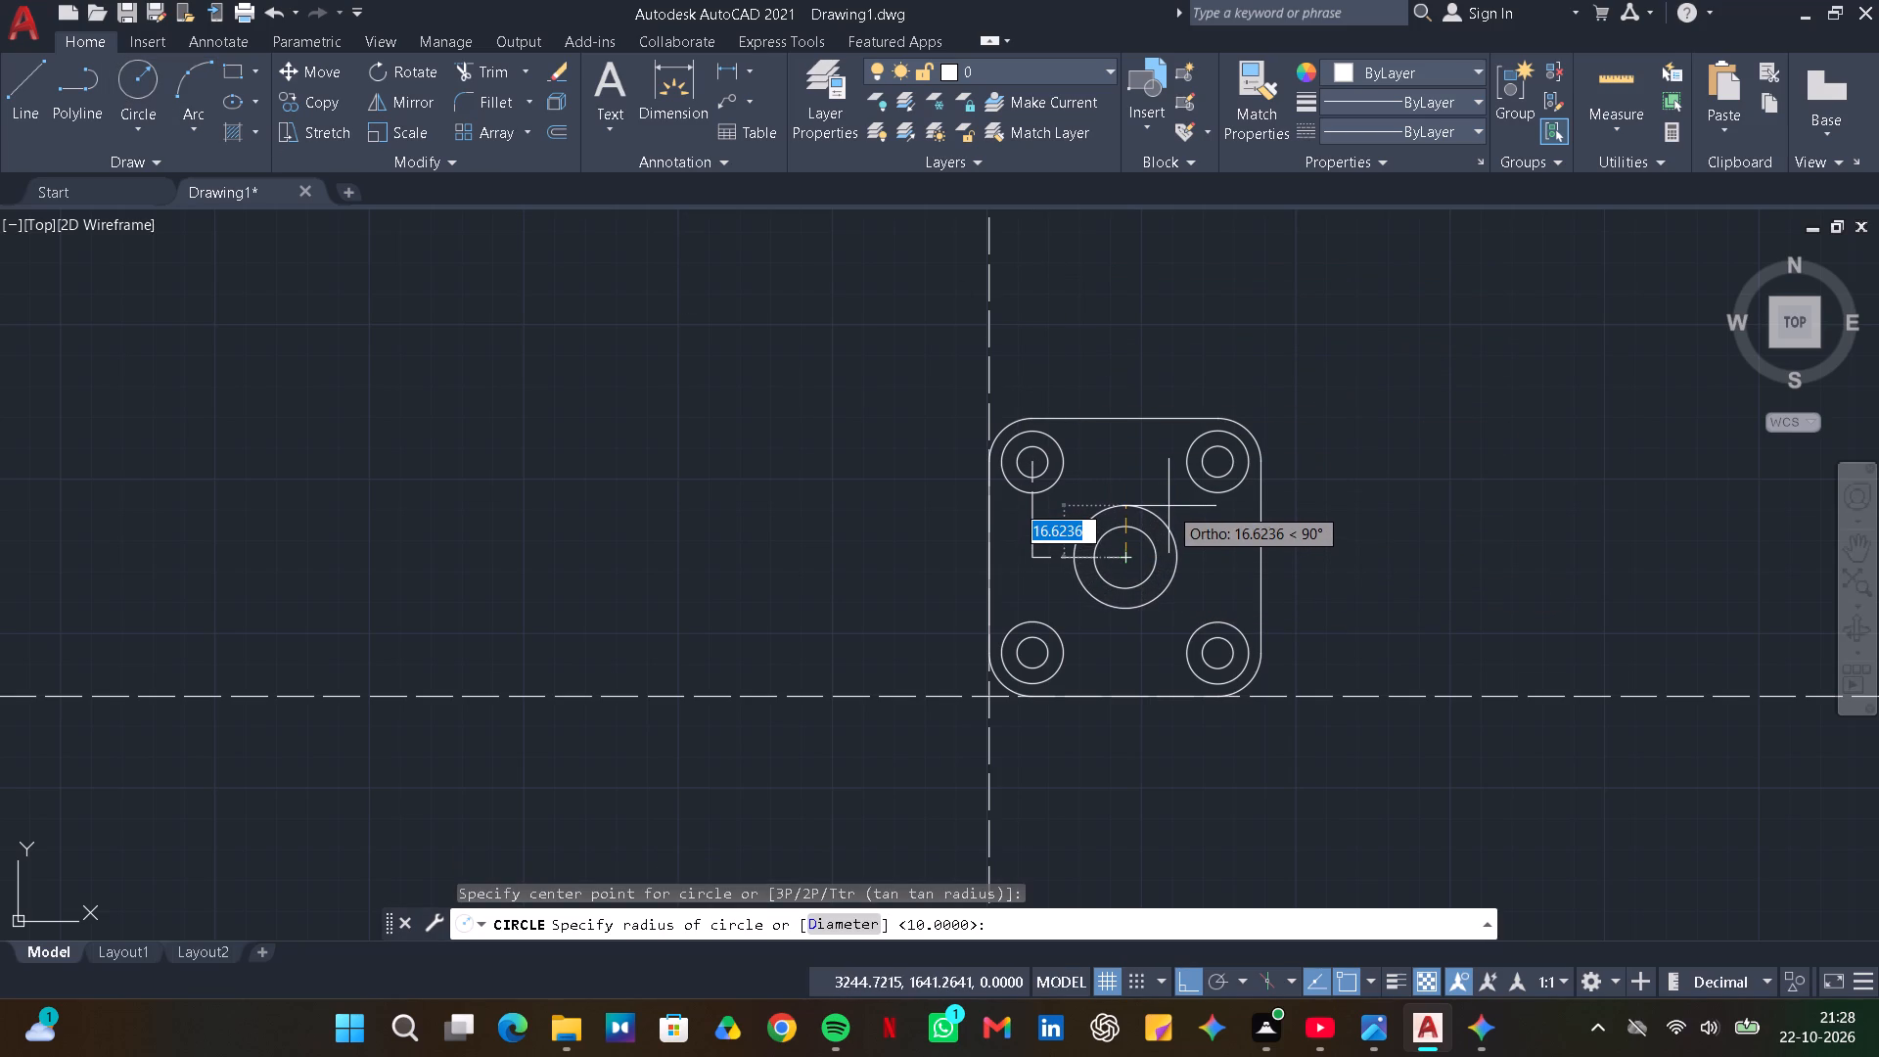
text(20)
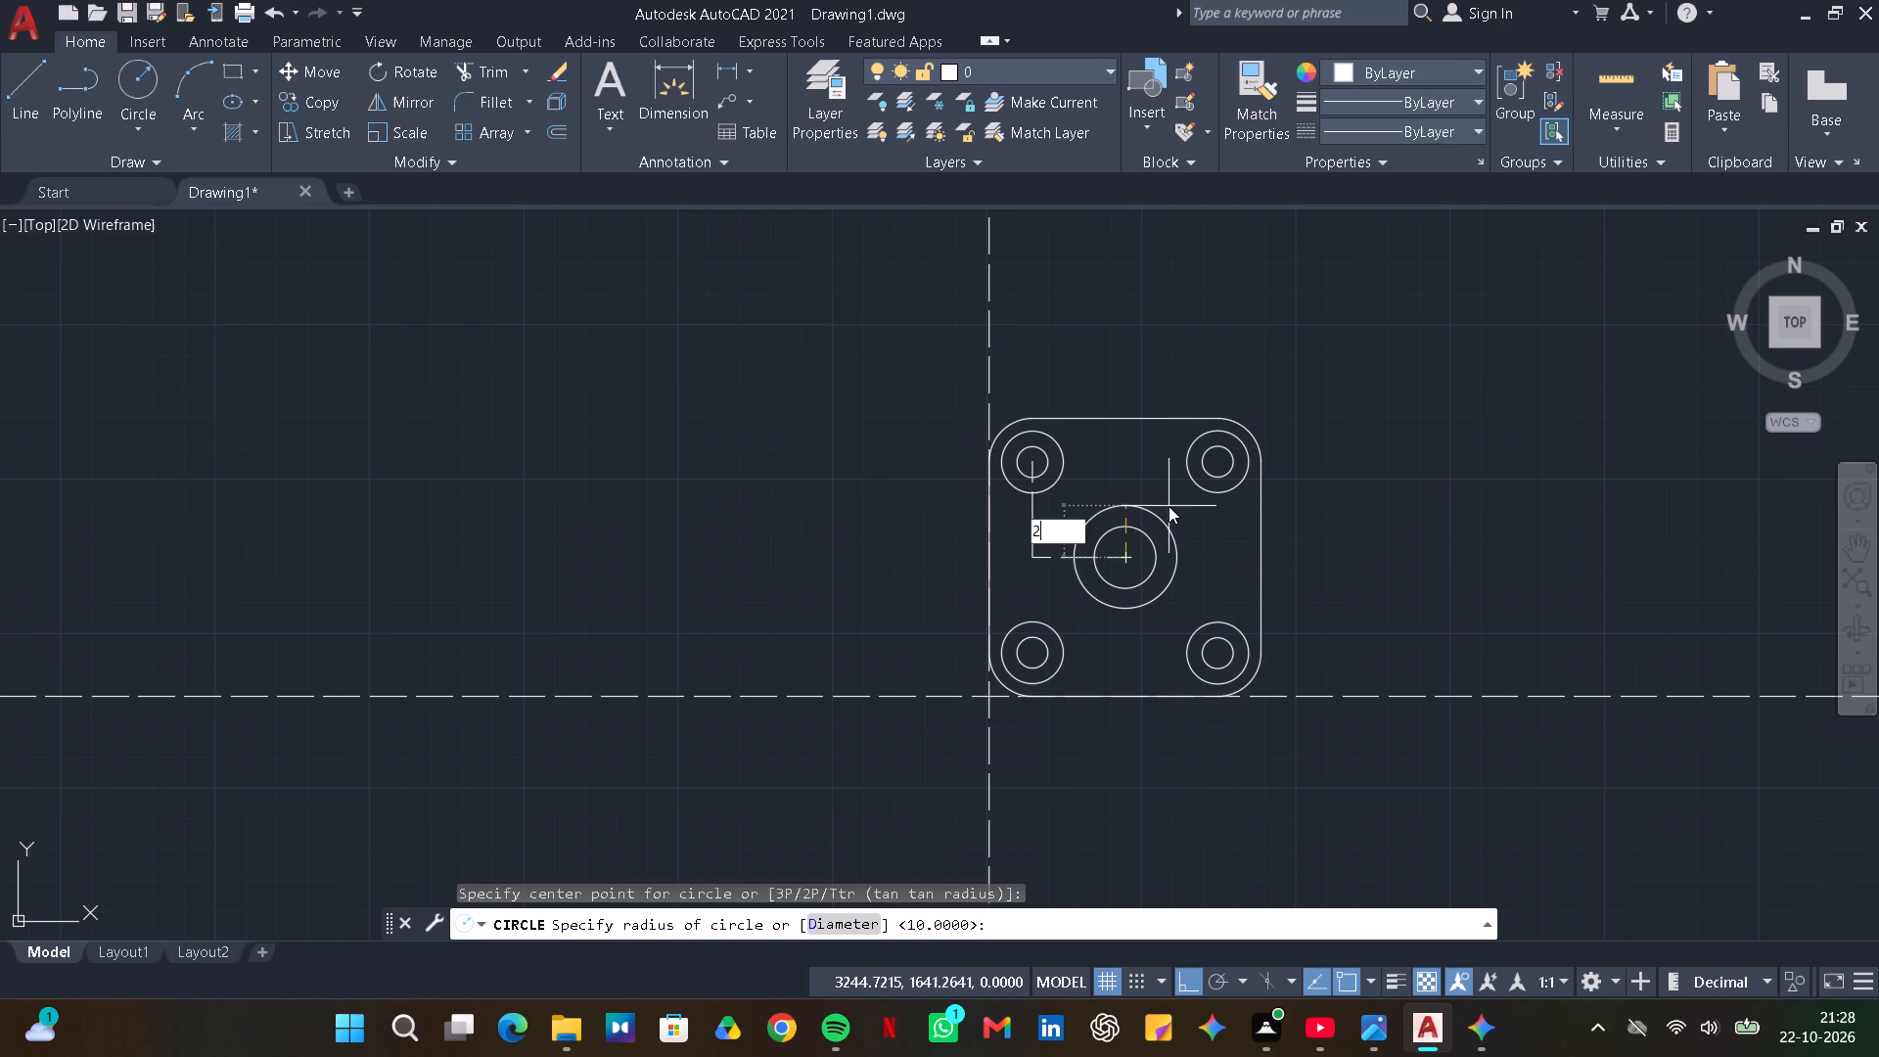
key(Return)
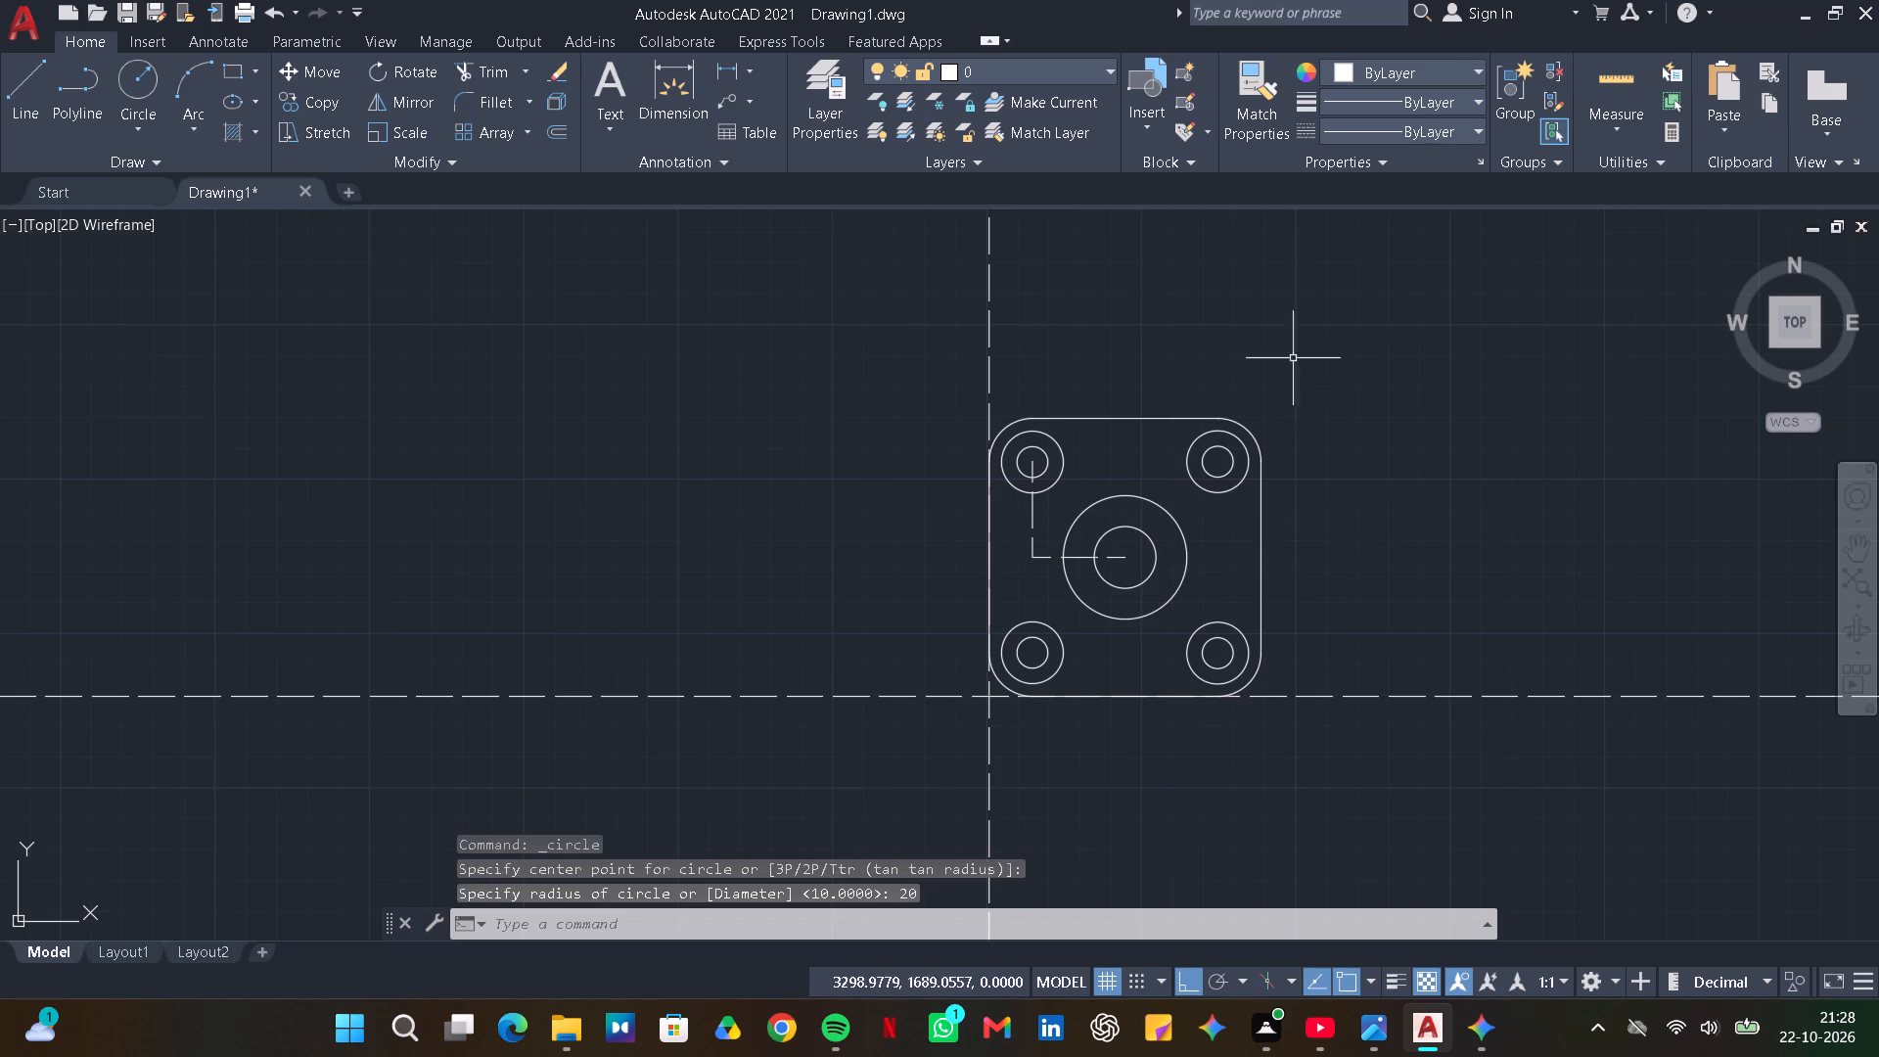
Add a radius dimension to the plate's upper-right corner arc, placed diagonally outside the corner.
click(753, 70)
click(788, 325)
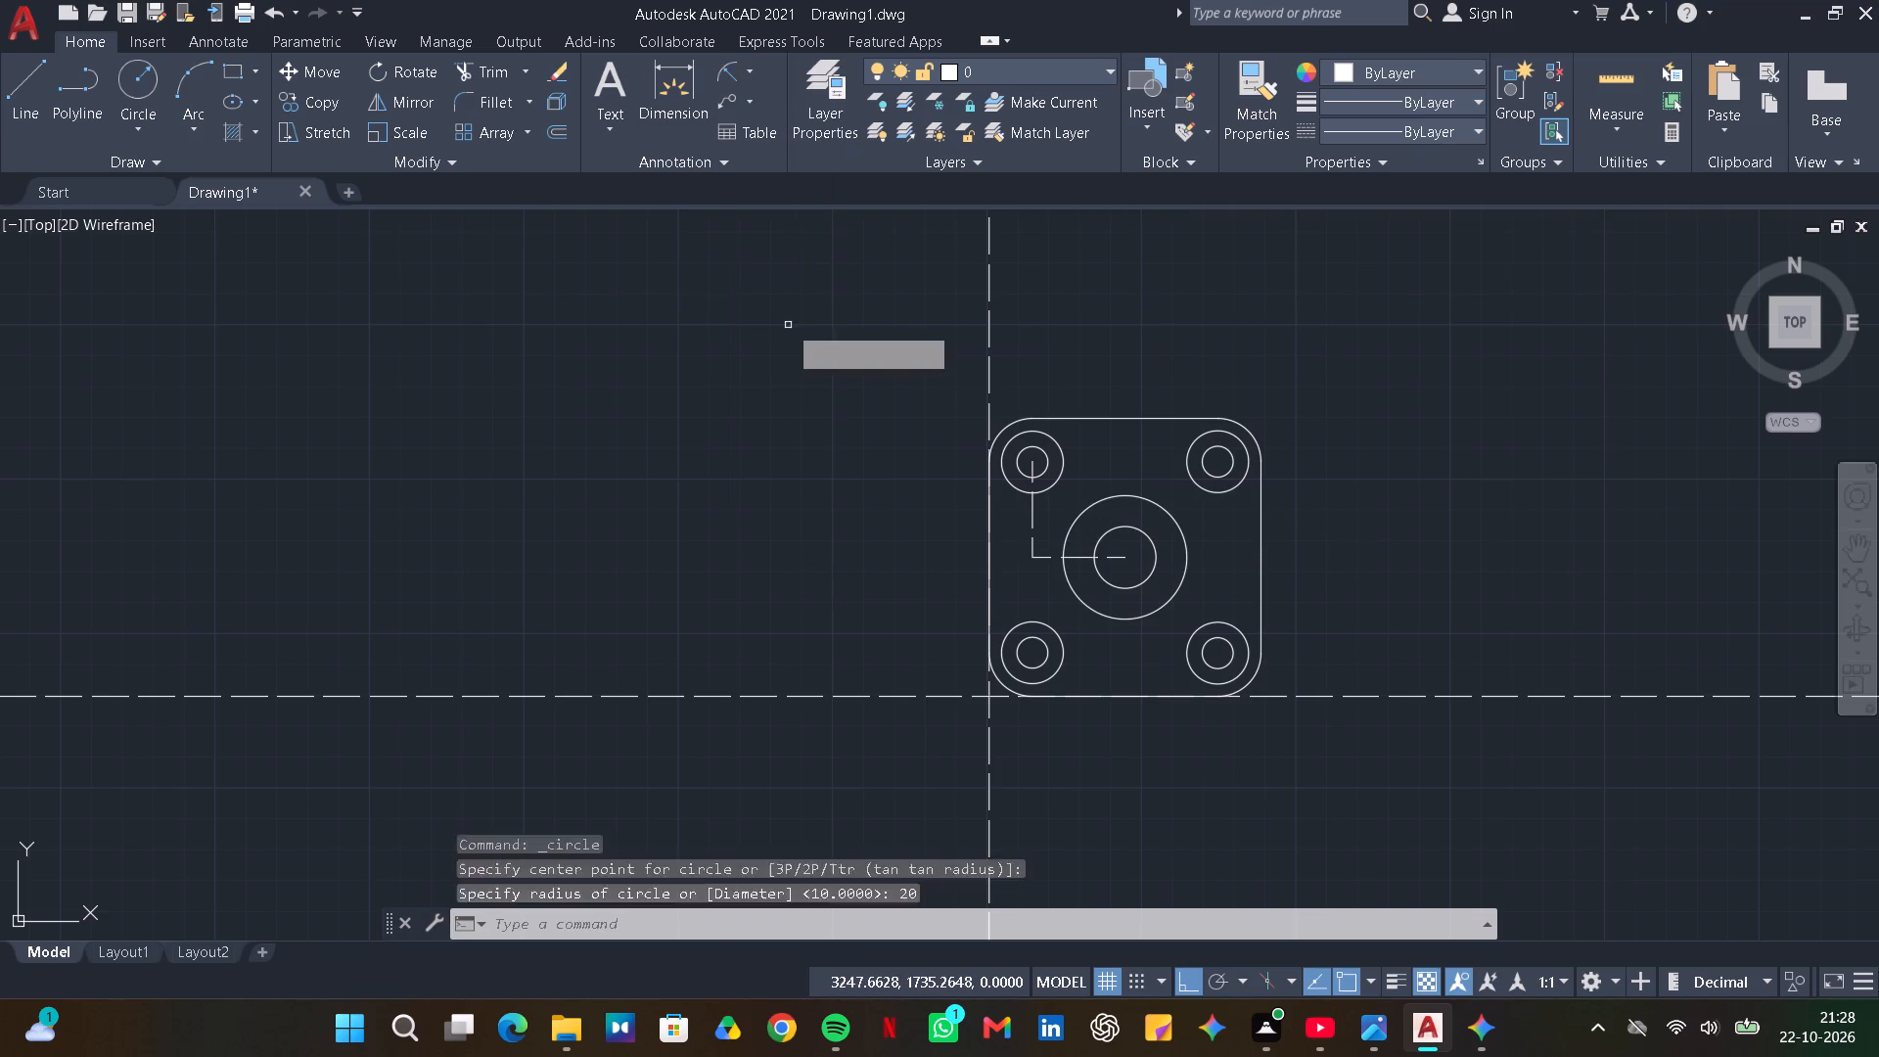
click(1256, 432)
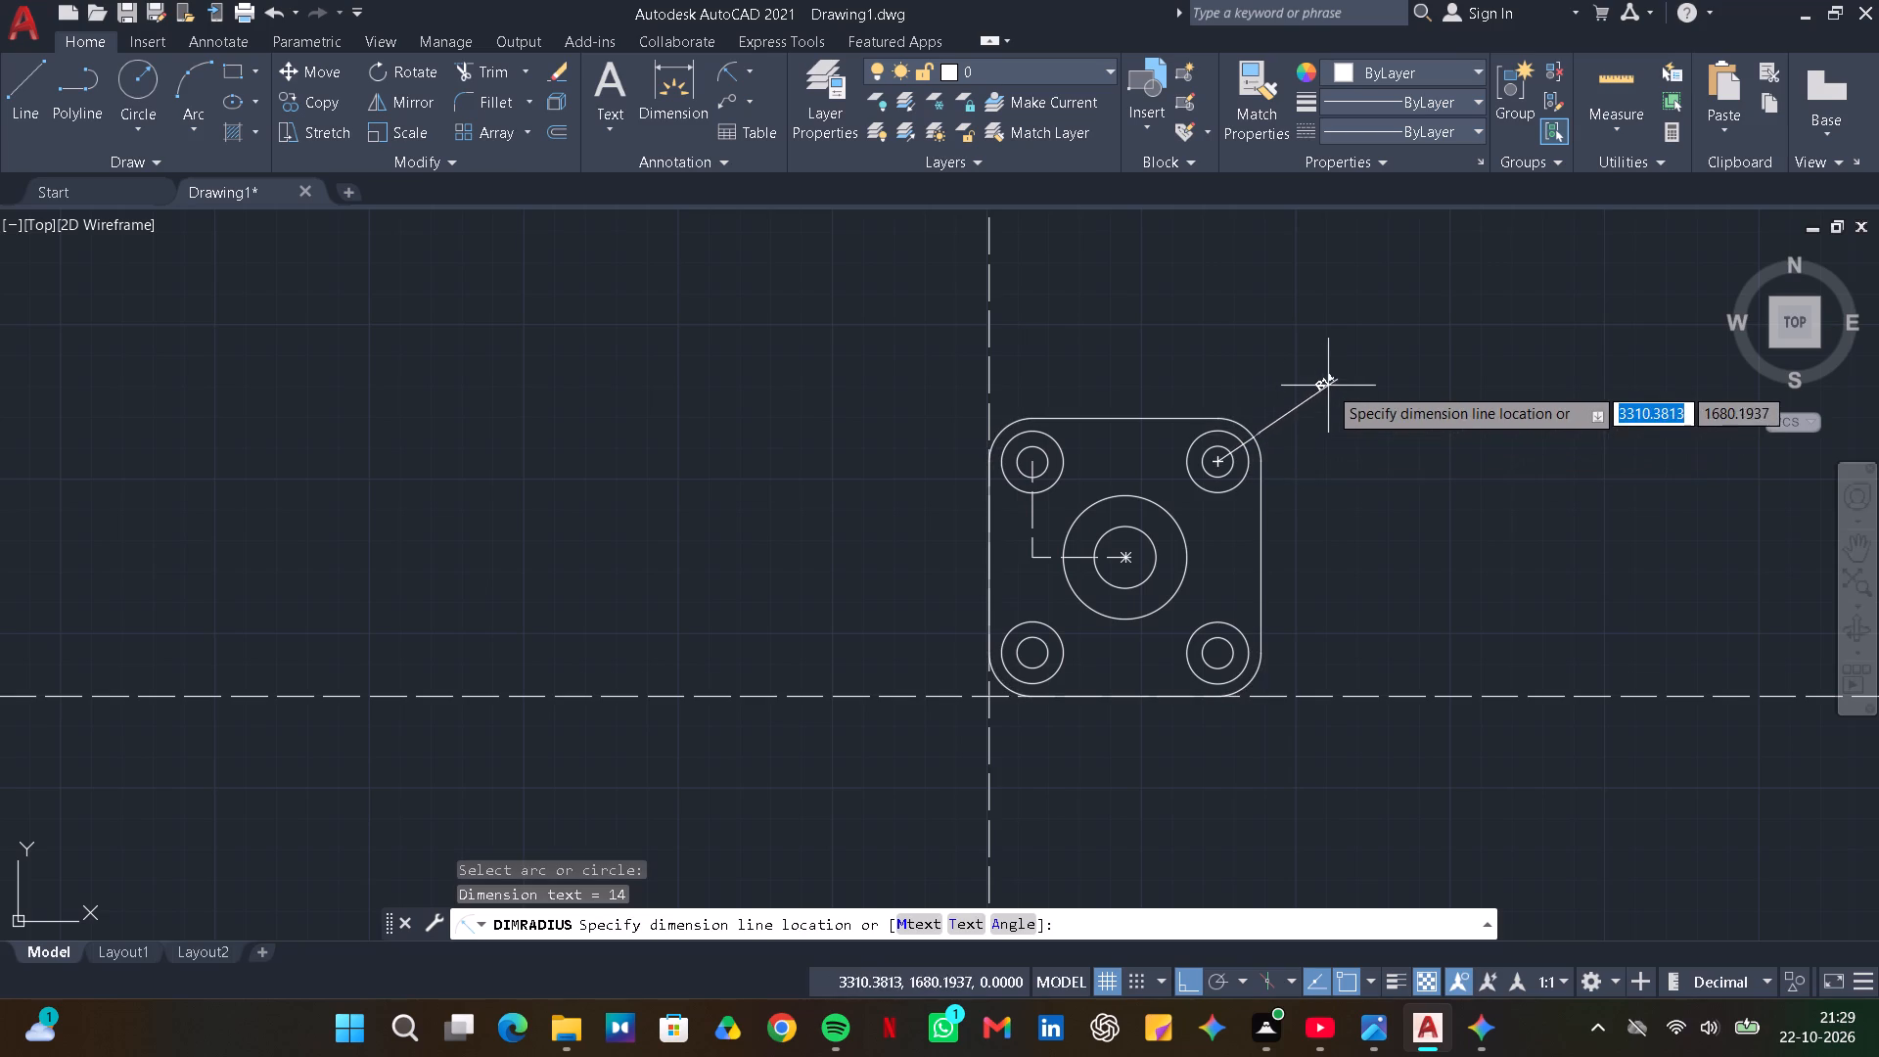
click(1319, 379)
Add the prefix "4 - " to the corner radius dimension text, matching the reference image.
double_click(1318, 374)
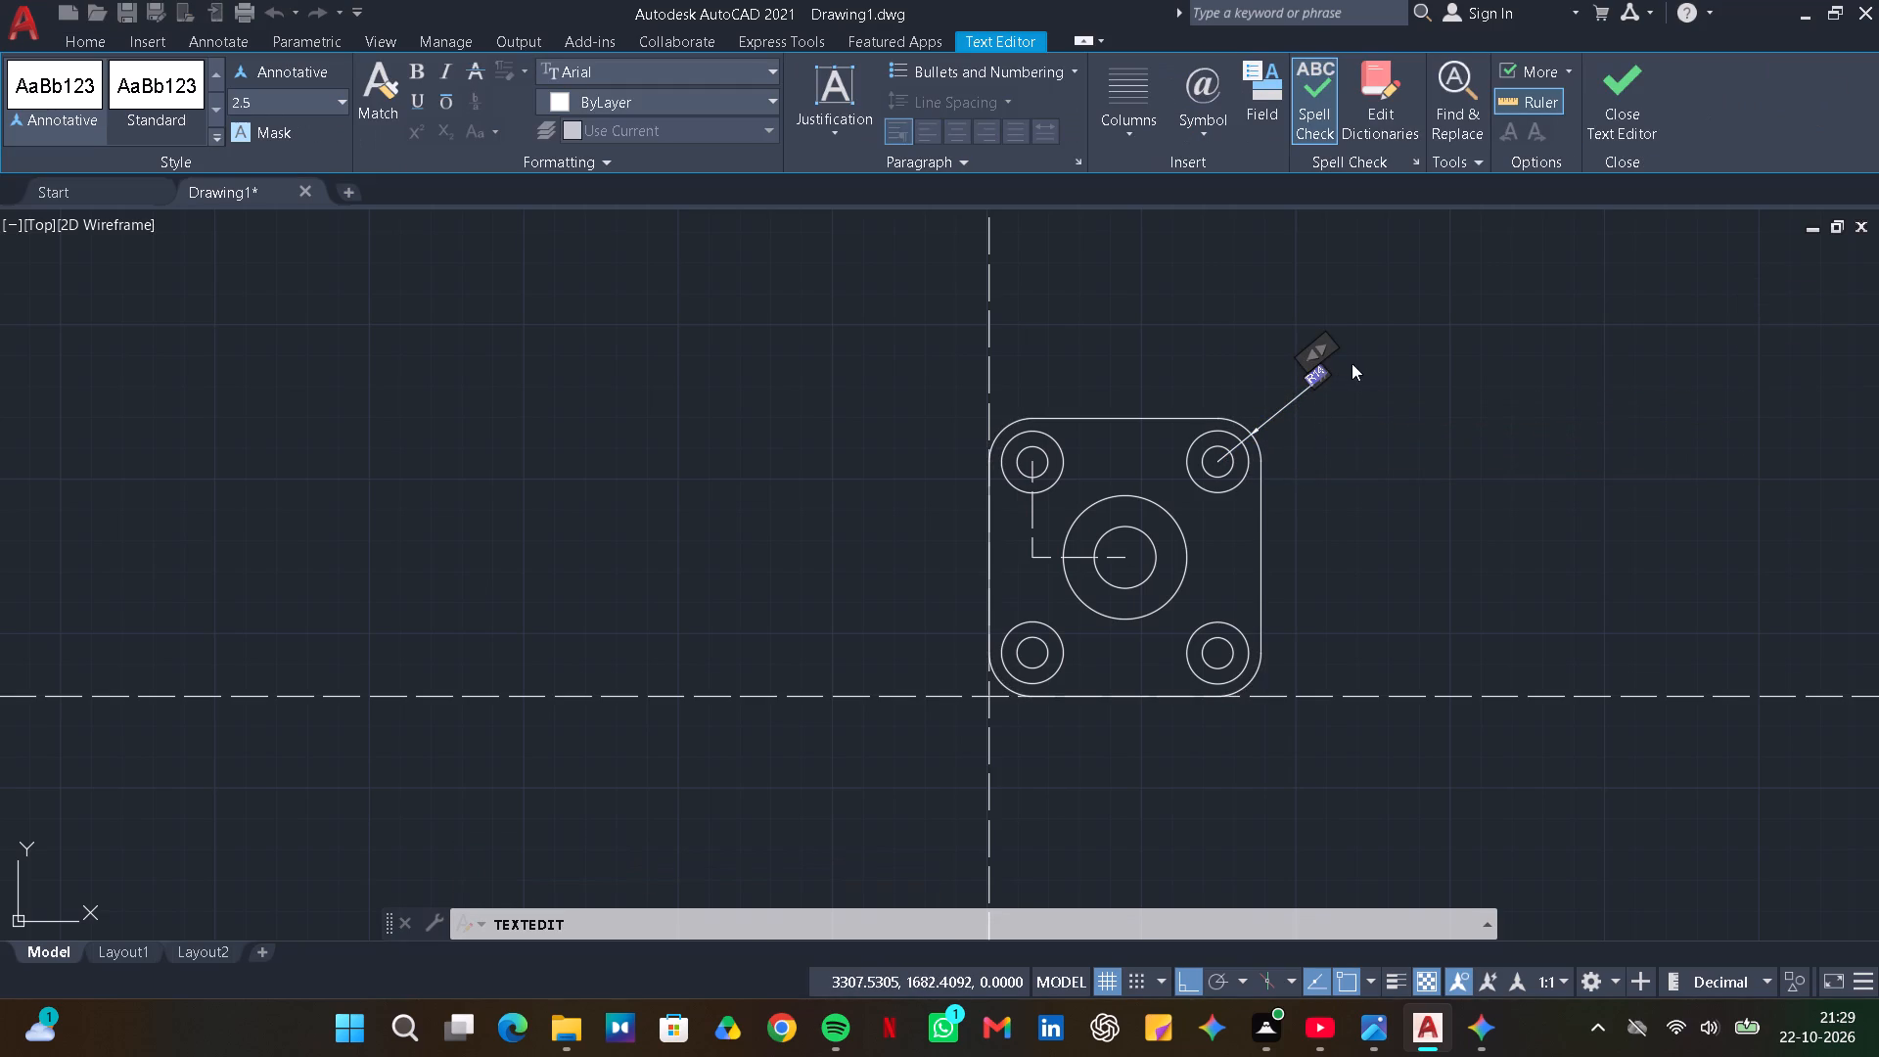
double_click(1316, 373)
key(alt+Tab)
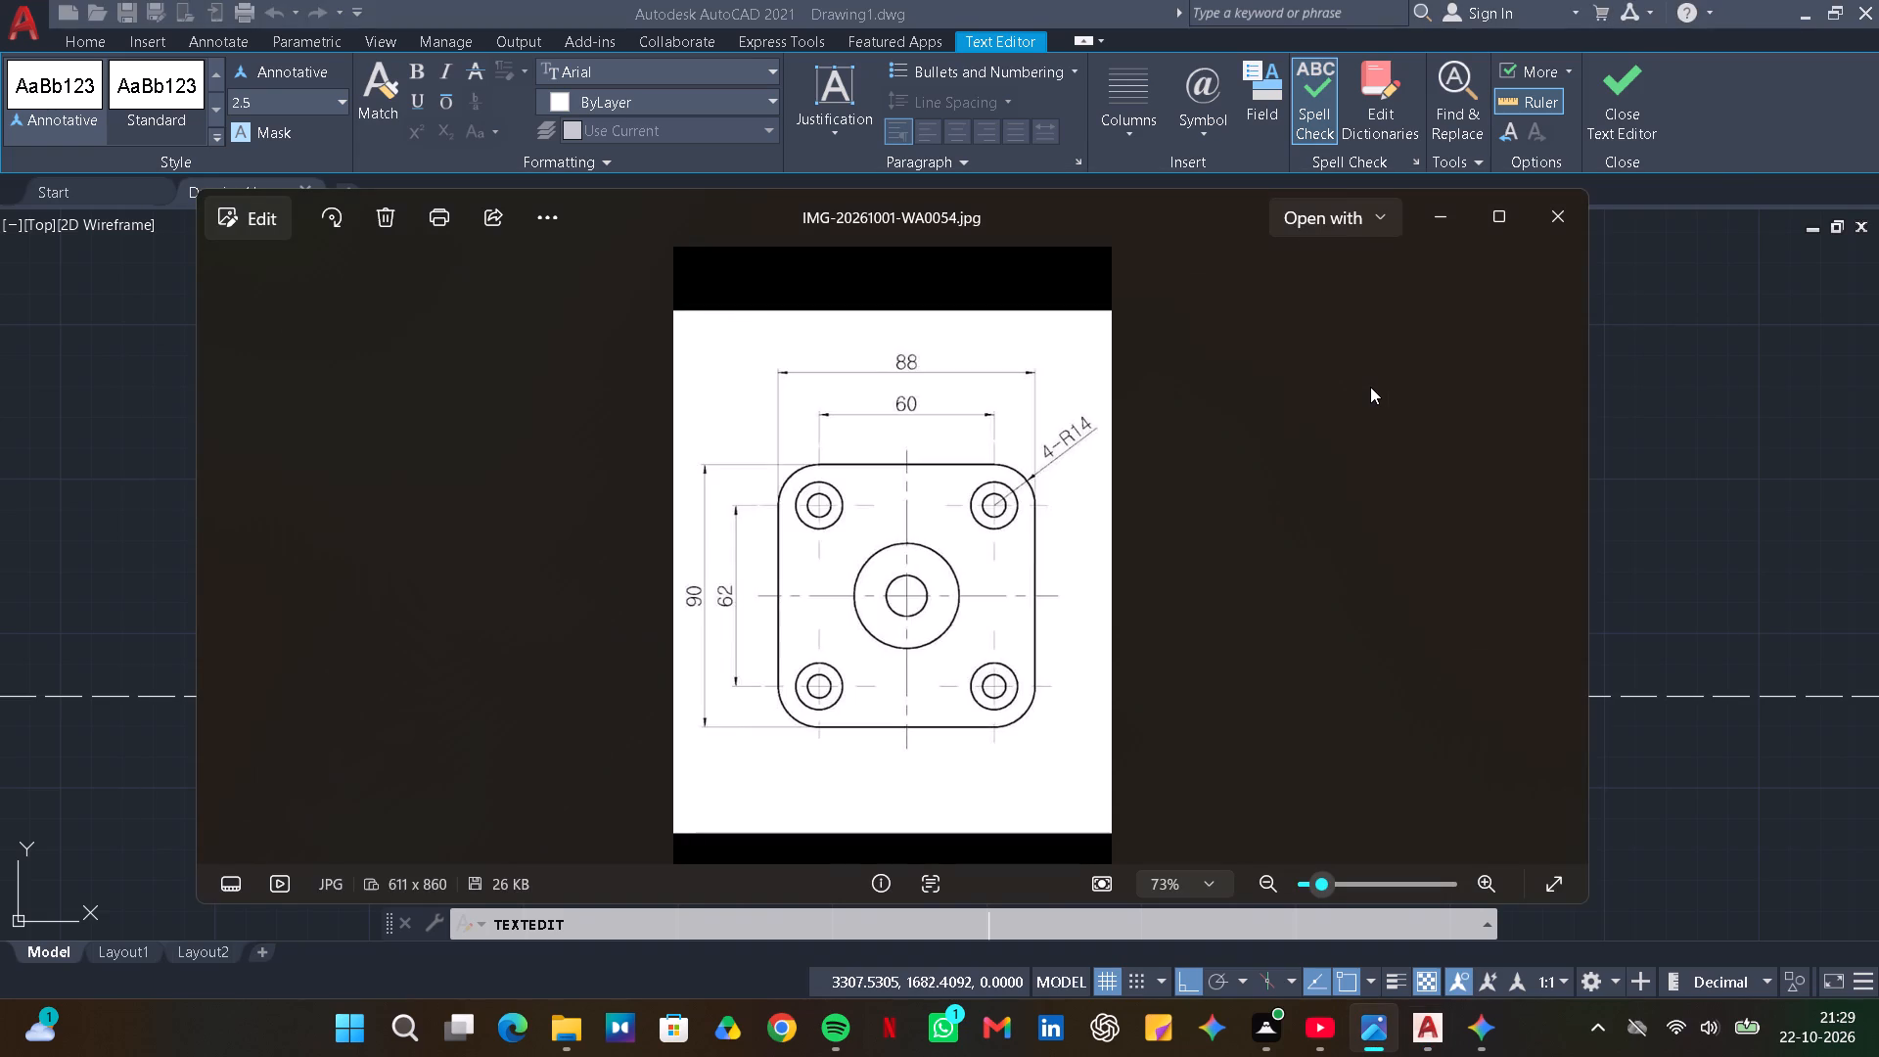
key(alt+Tab)
key(4)
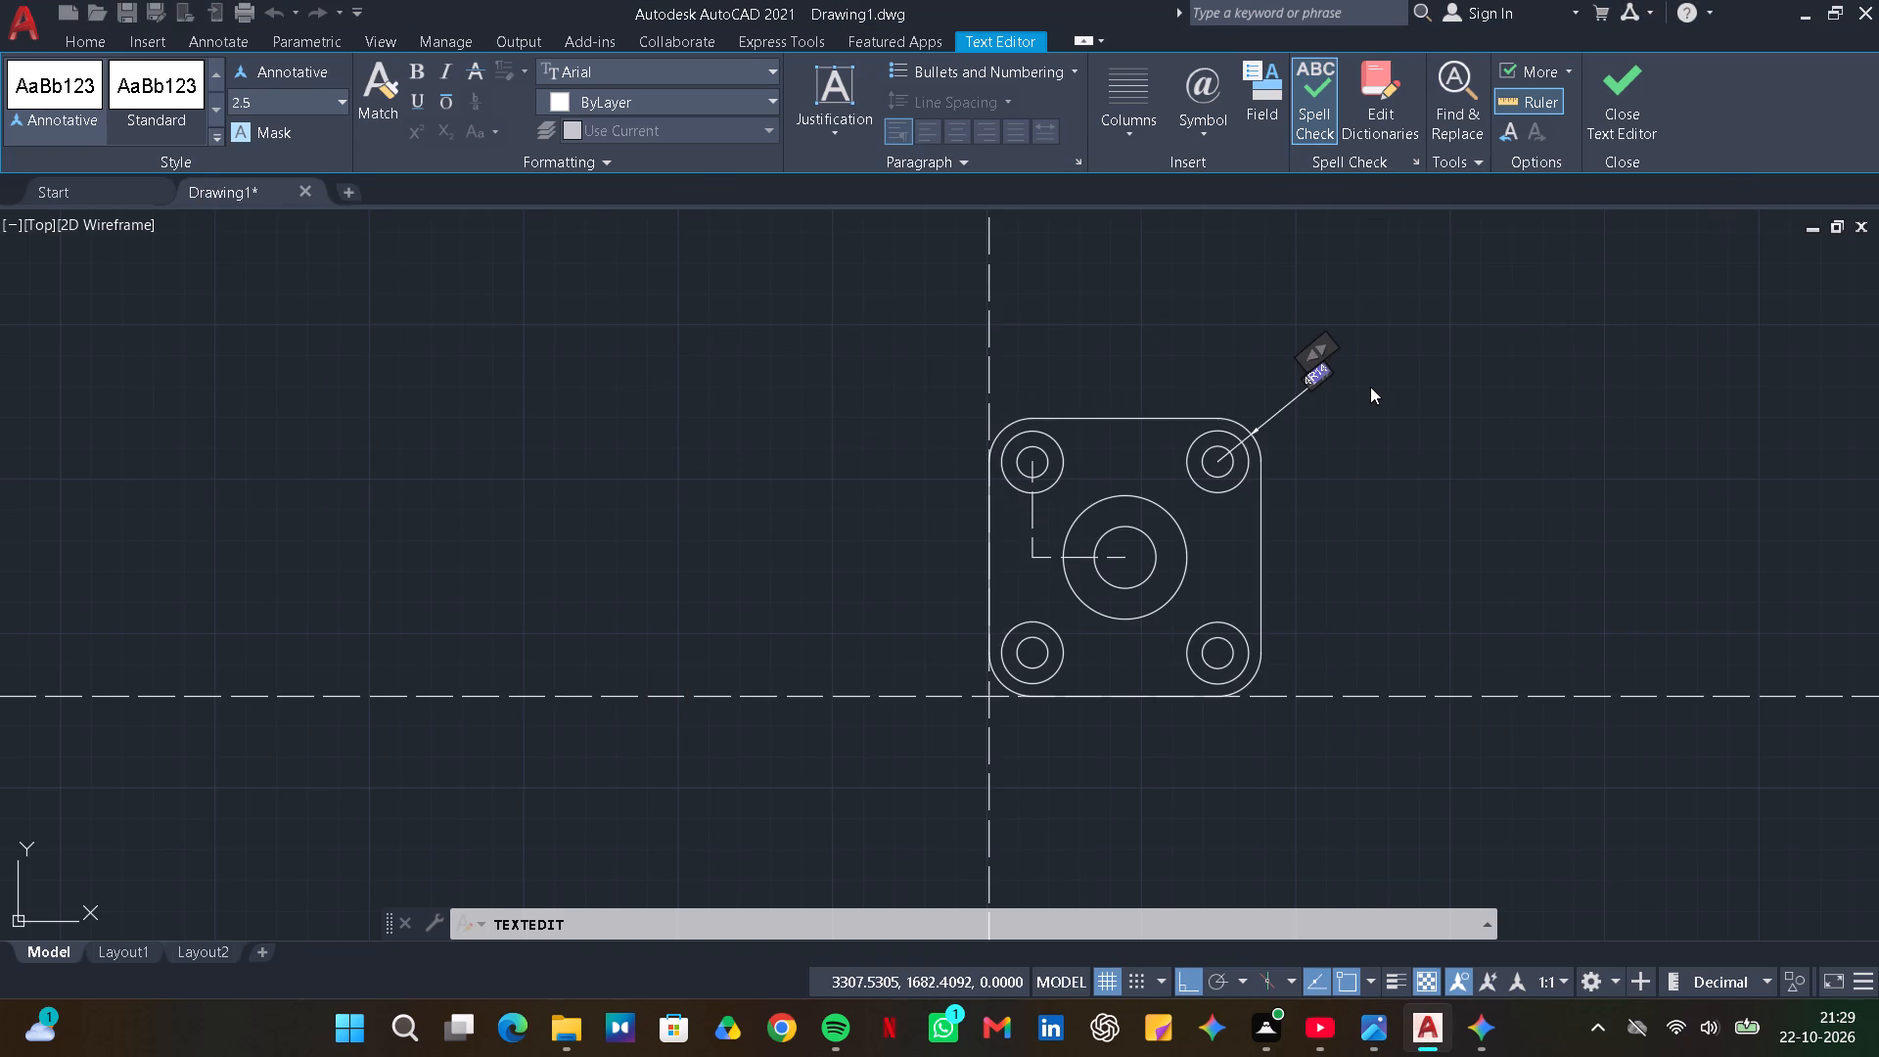
key(space)
key(minus)
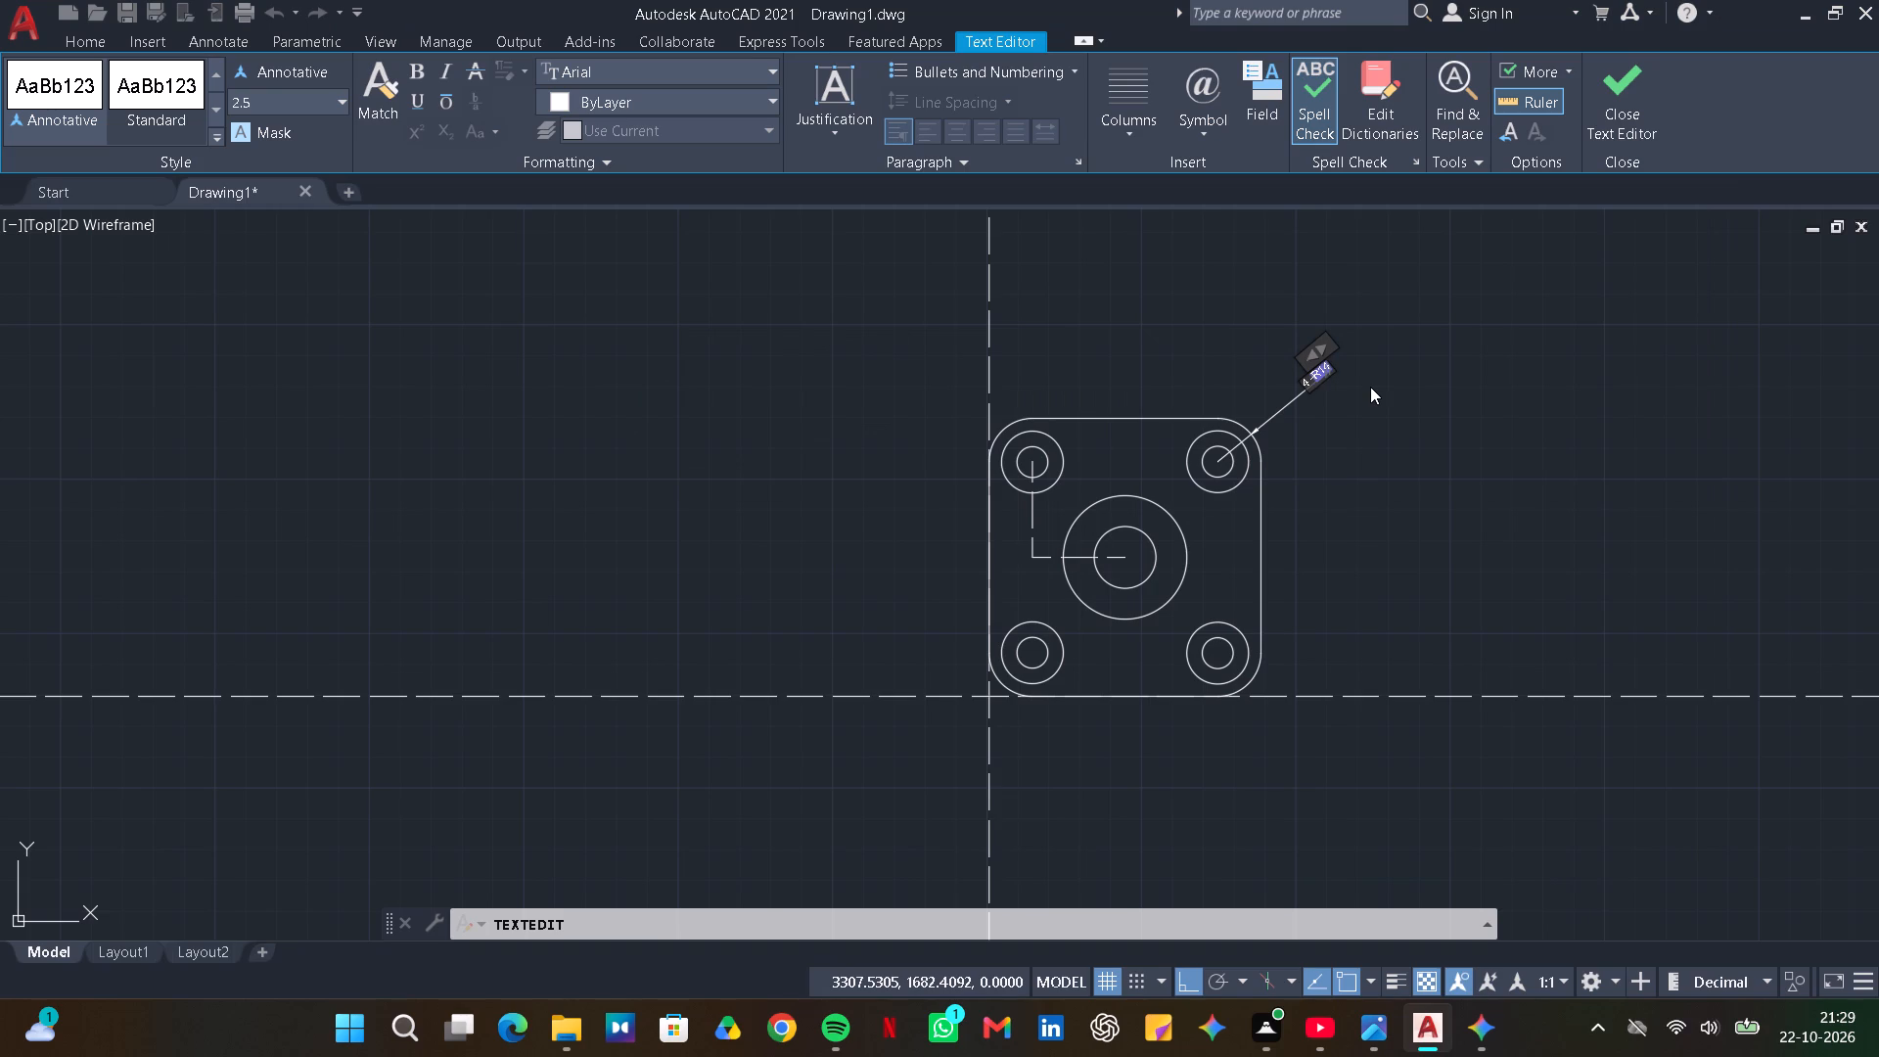
key(space)
click(1370, 387)
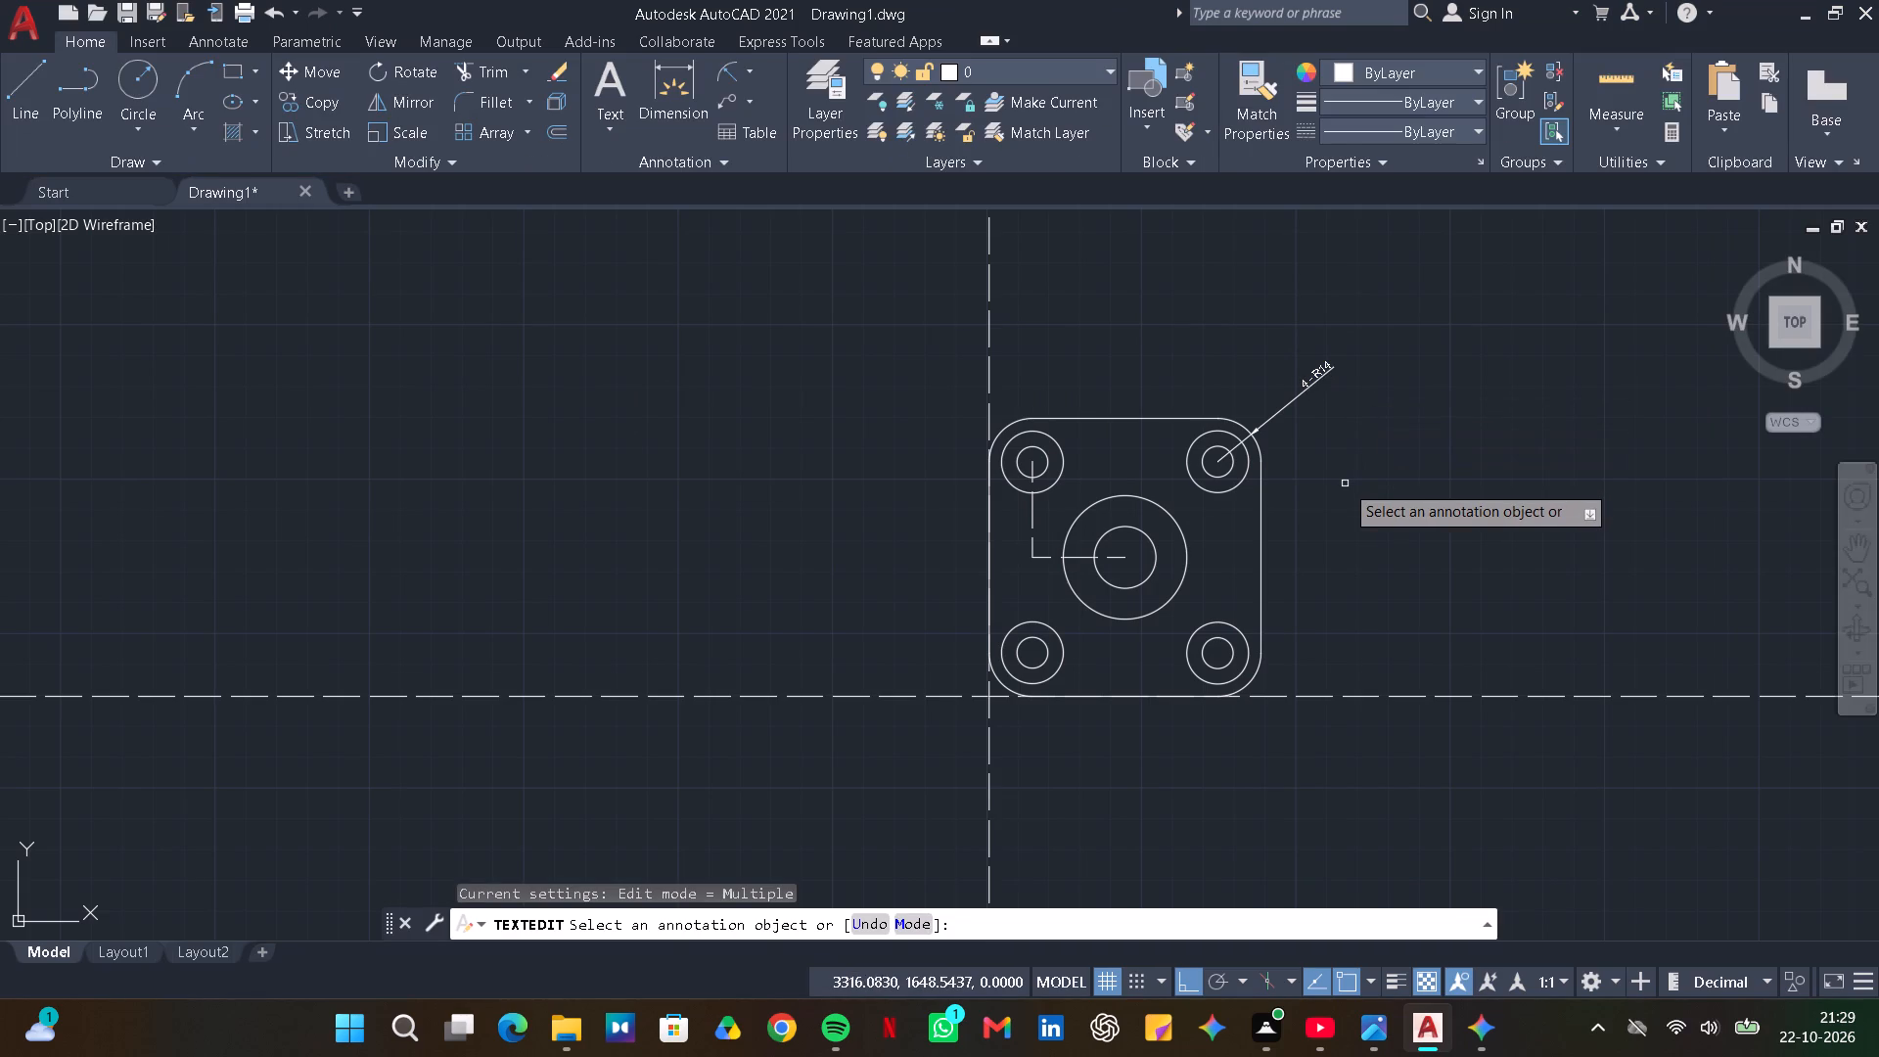
key(alt+Tab)
key(alt+Tab)
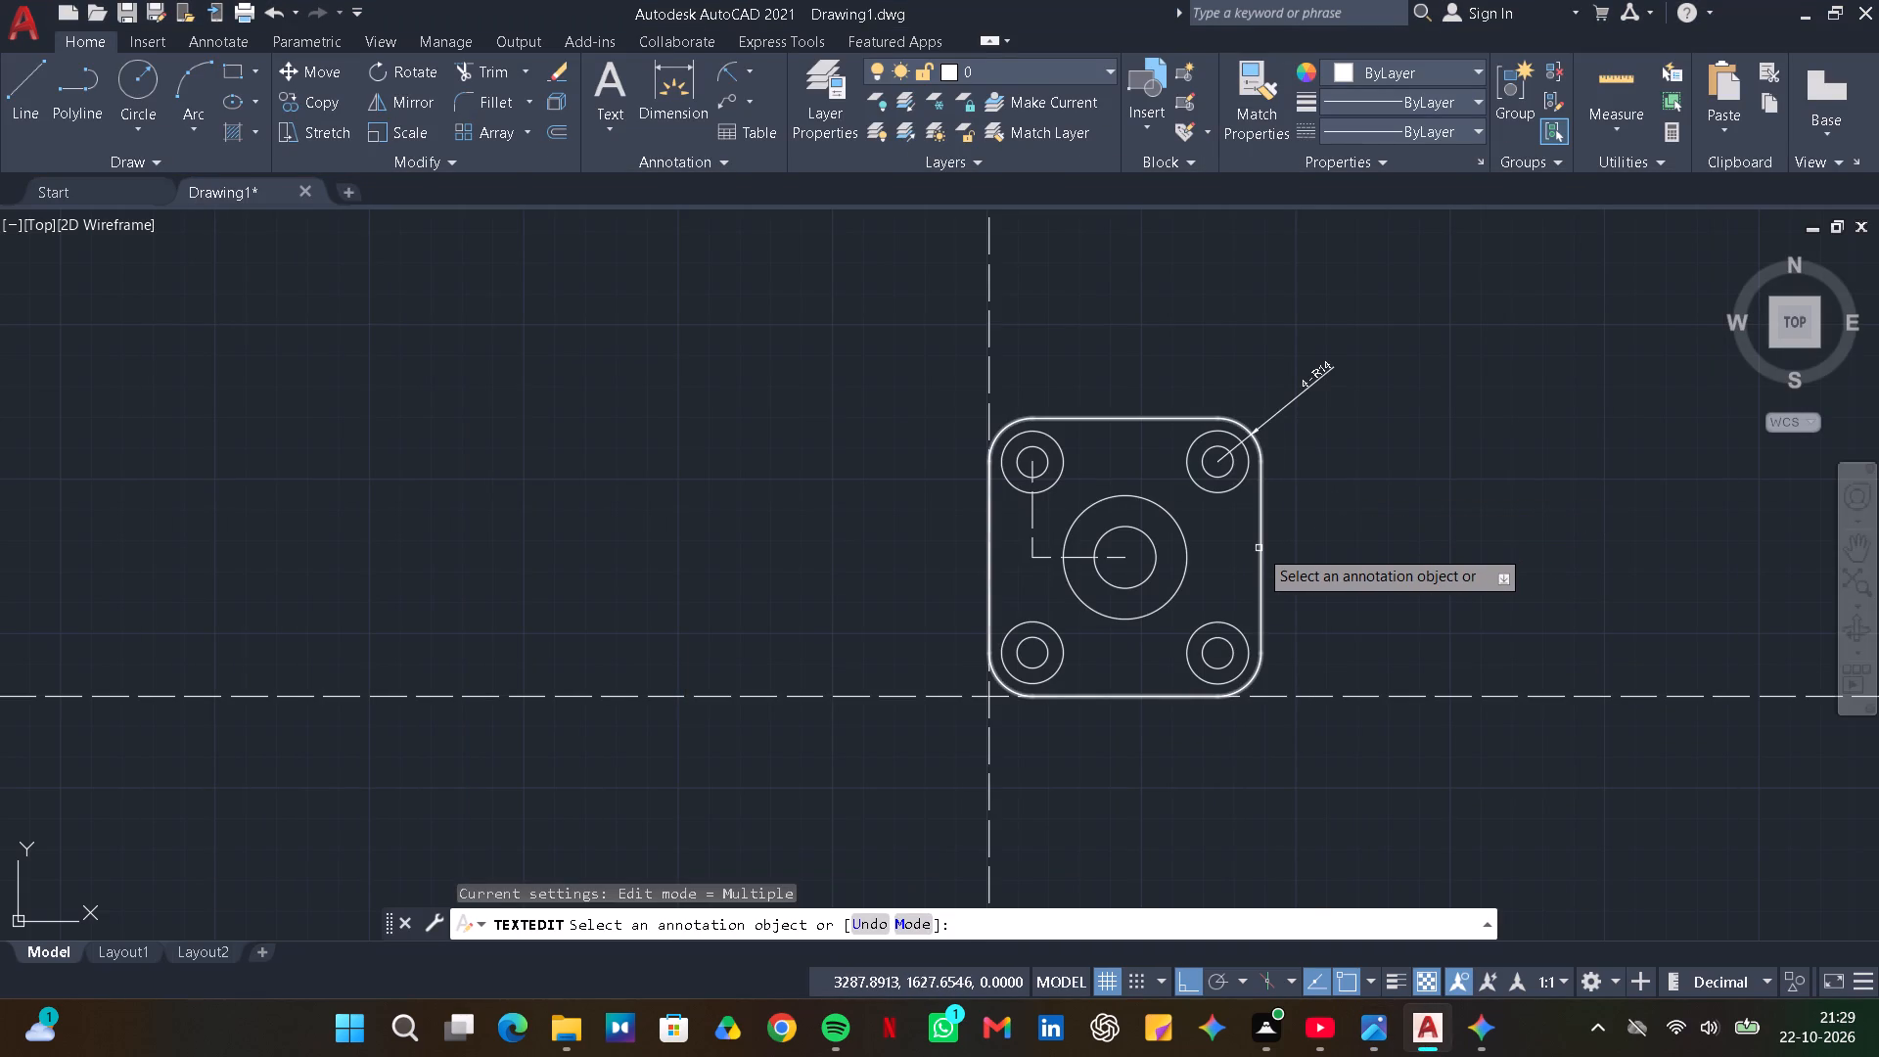
Add diameter dimensions to both centre circles, placing the outer circle's to the plate's right and the inner circle's to its left.
click(748, 72)
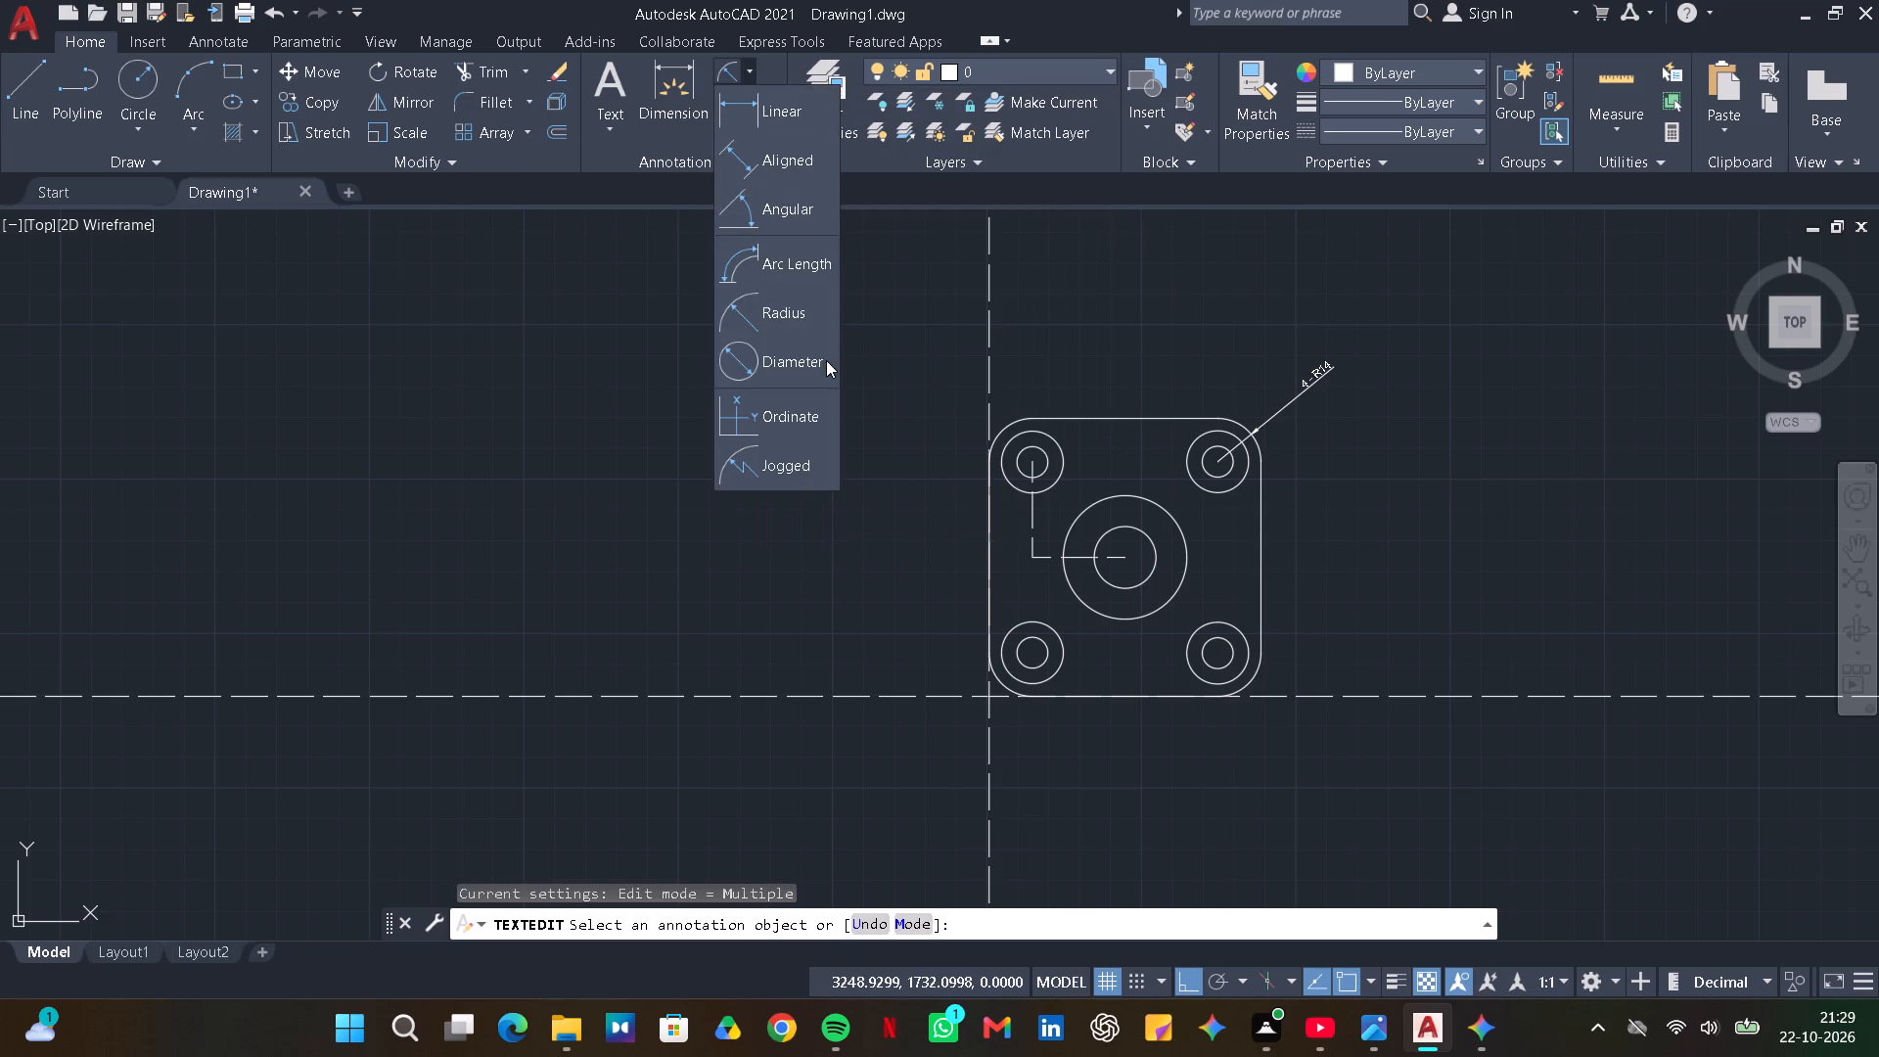
click(826, 357)
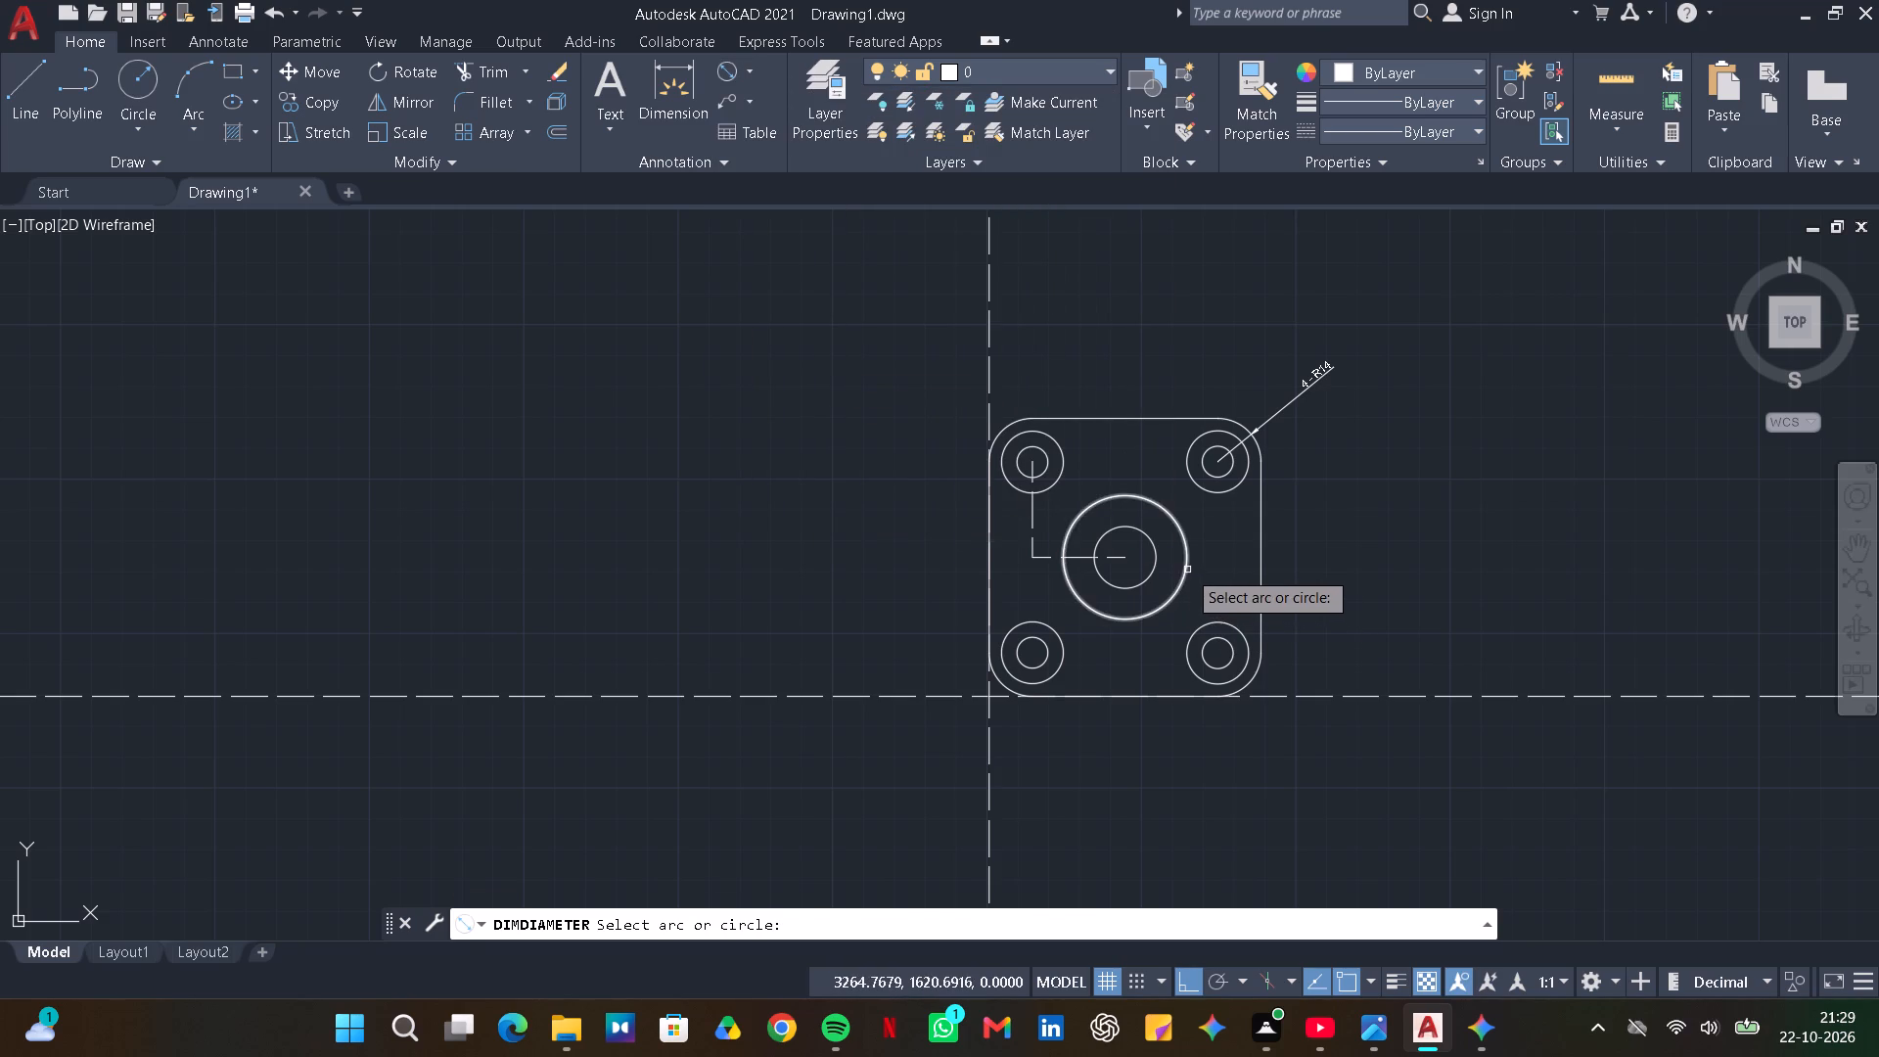
click(1187, 570)
click(1362, 540)
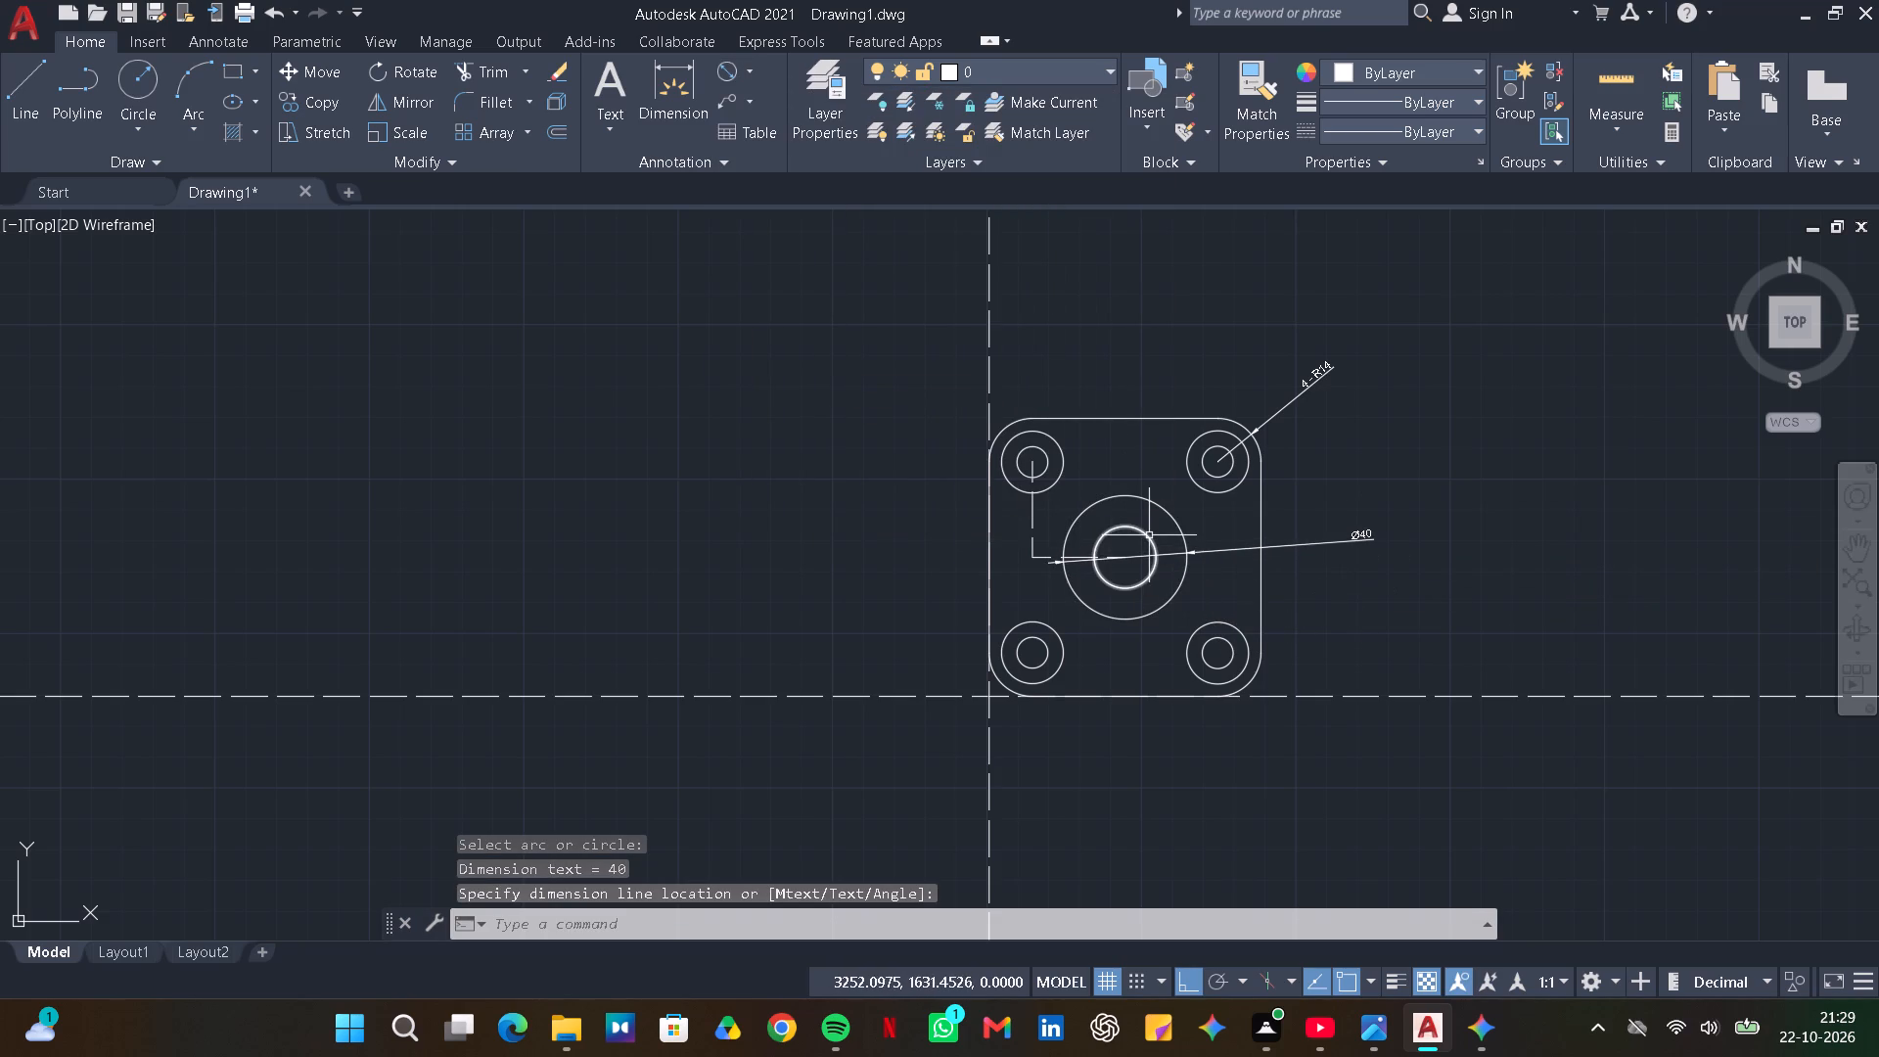
click(1150, 535)
key(Escape)
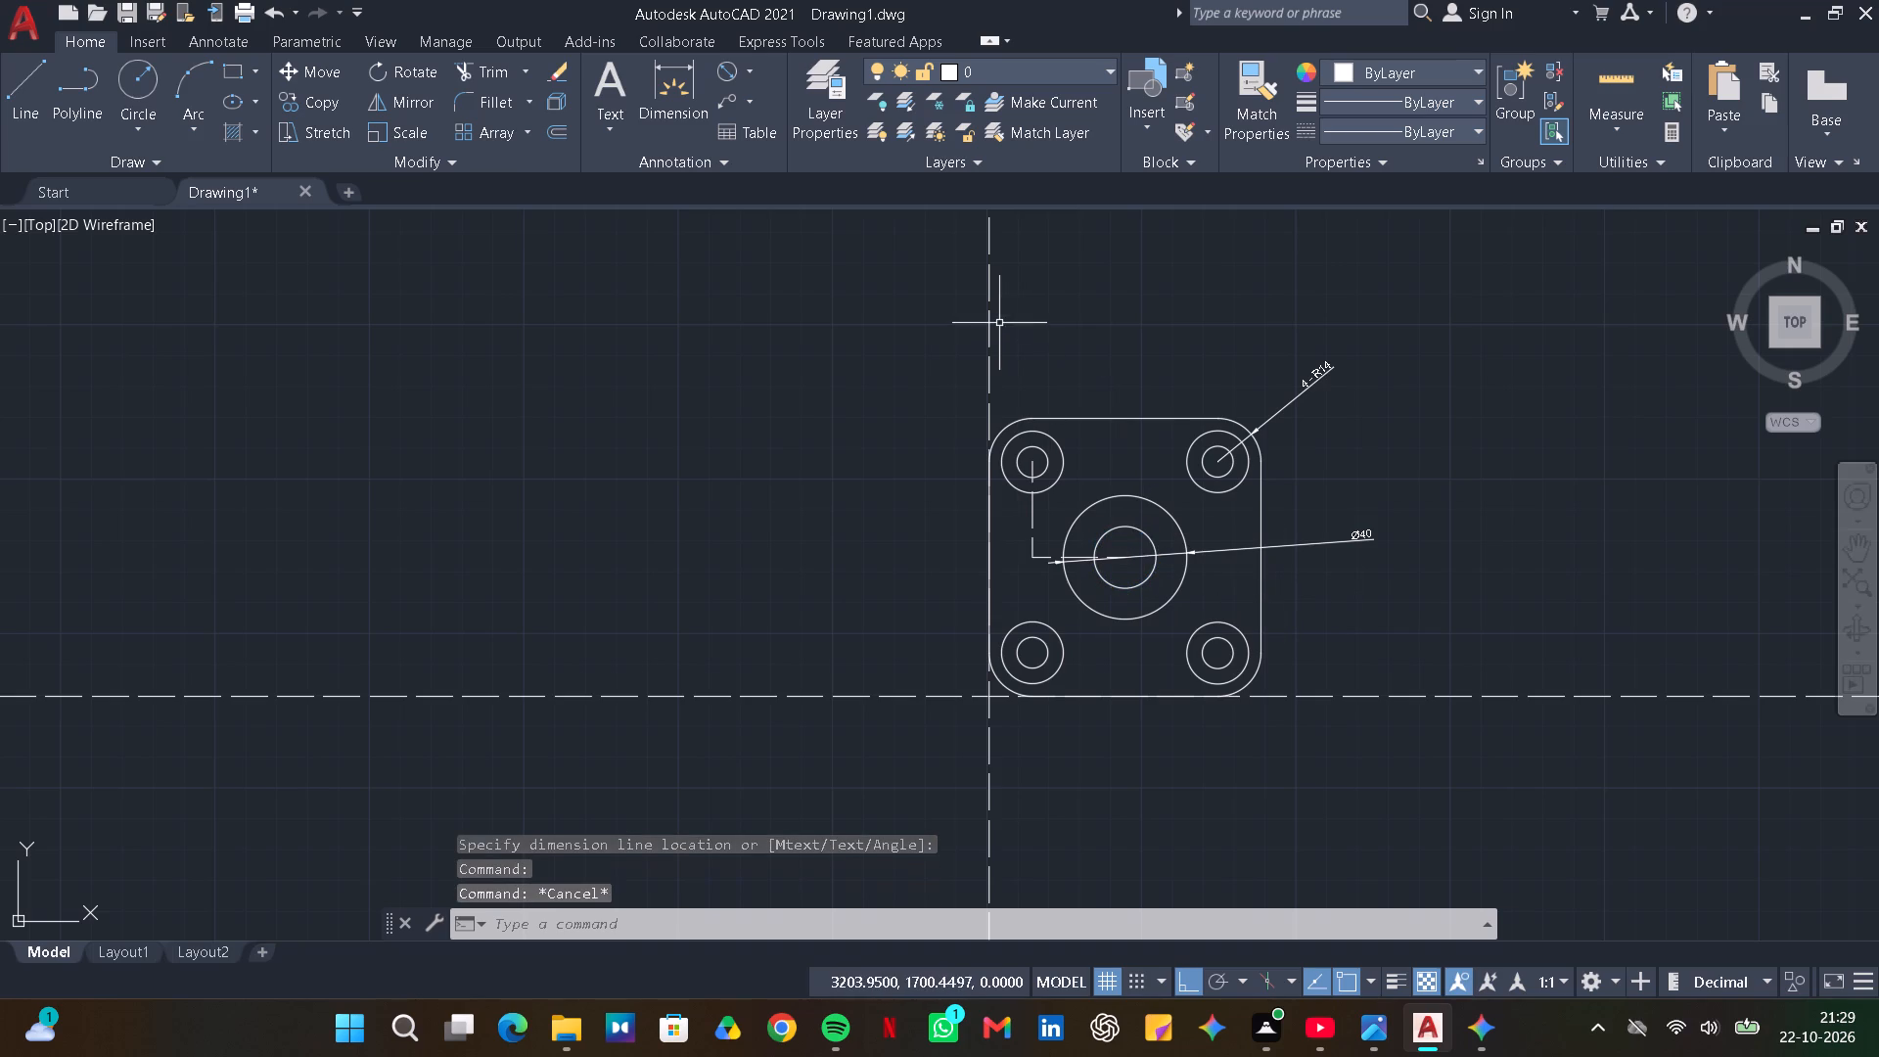
key(space)
click(1156, 573)
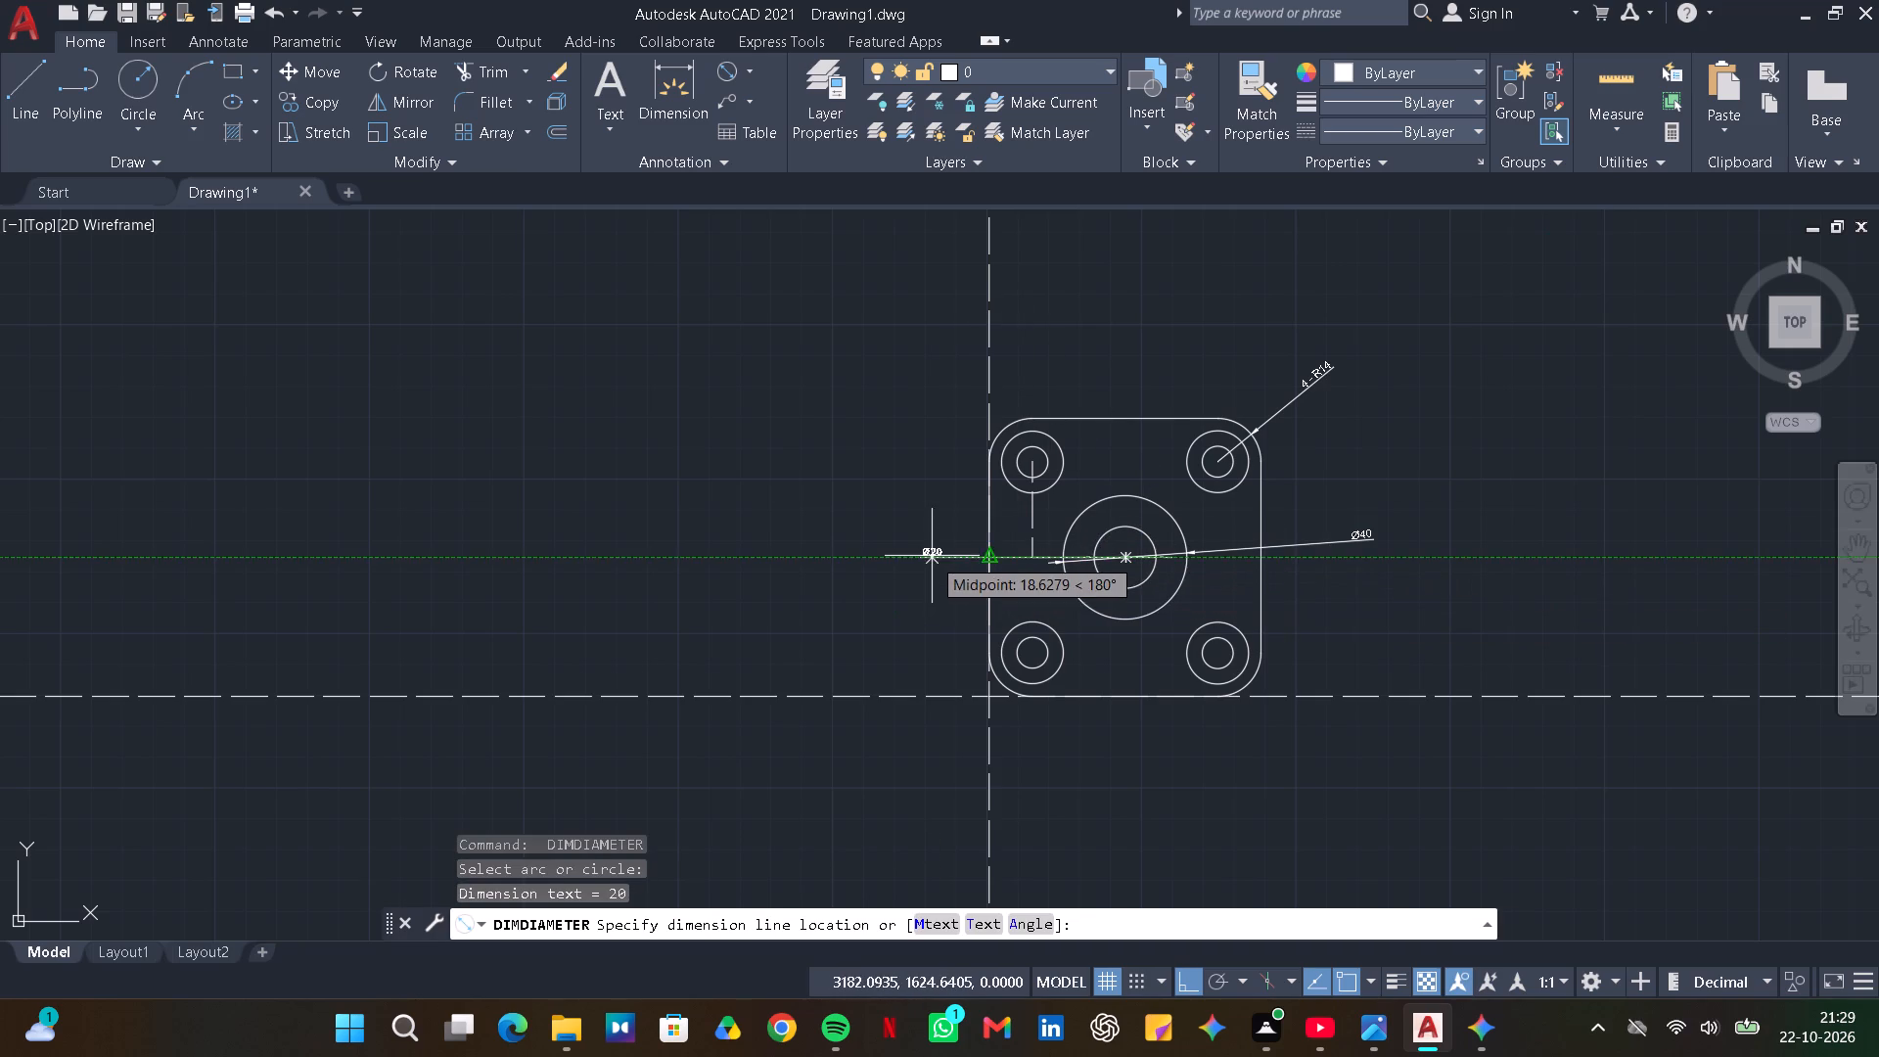
click(930, 521)
Add a diameter dimension to the outer circle at the plate's upper-left corner, placed above the plate, with the prefix "4 - ".
key(space)
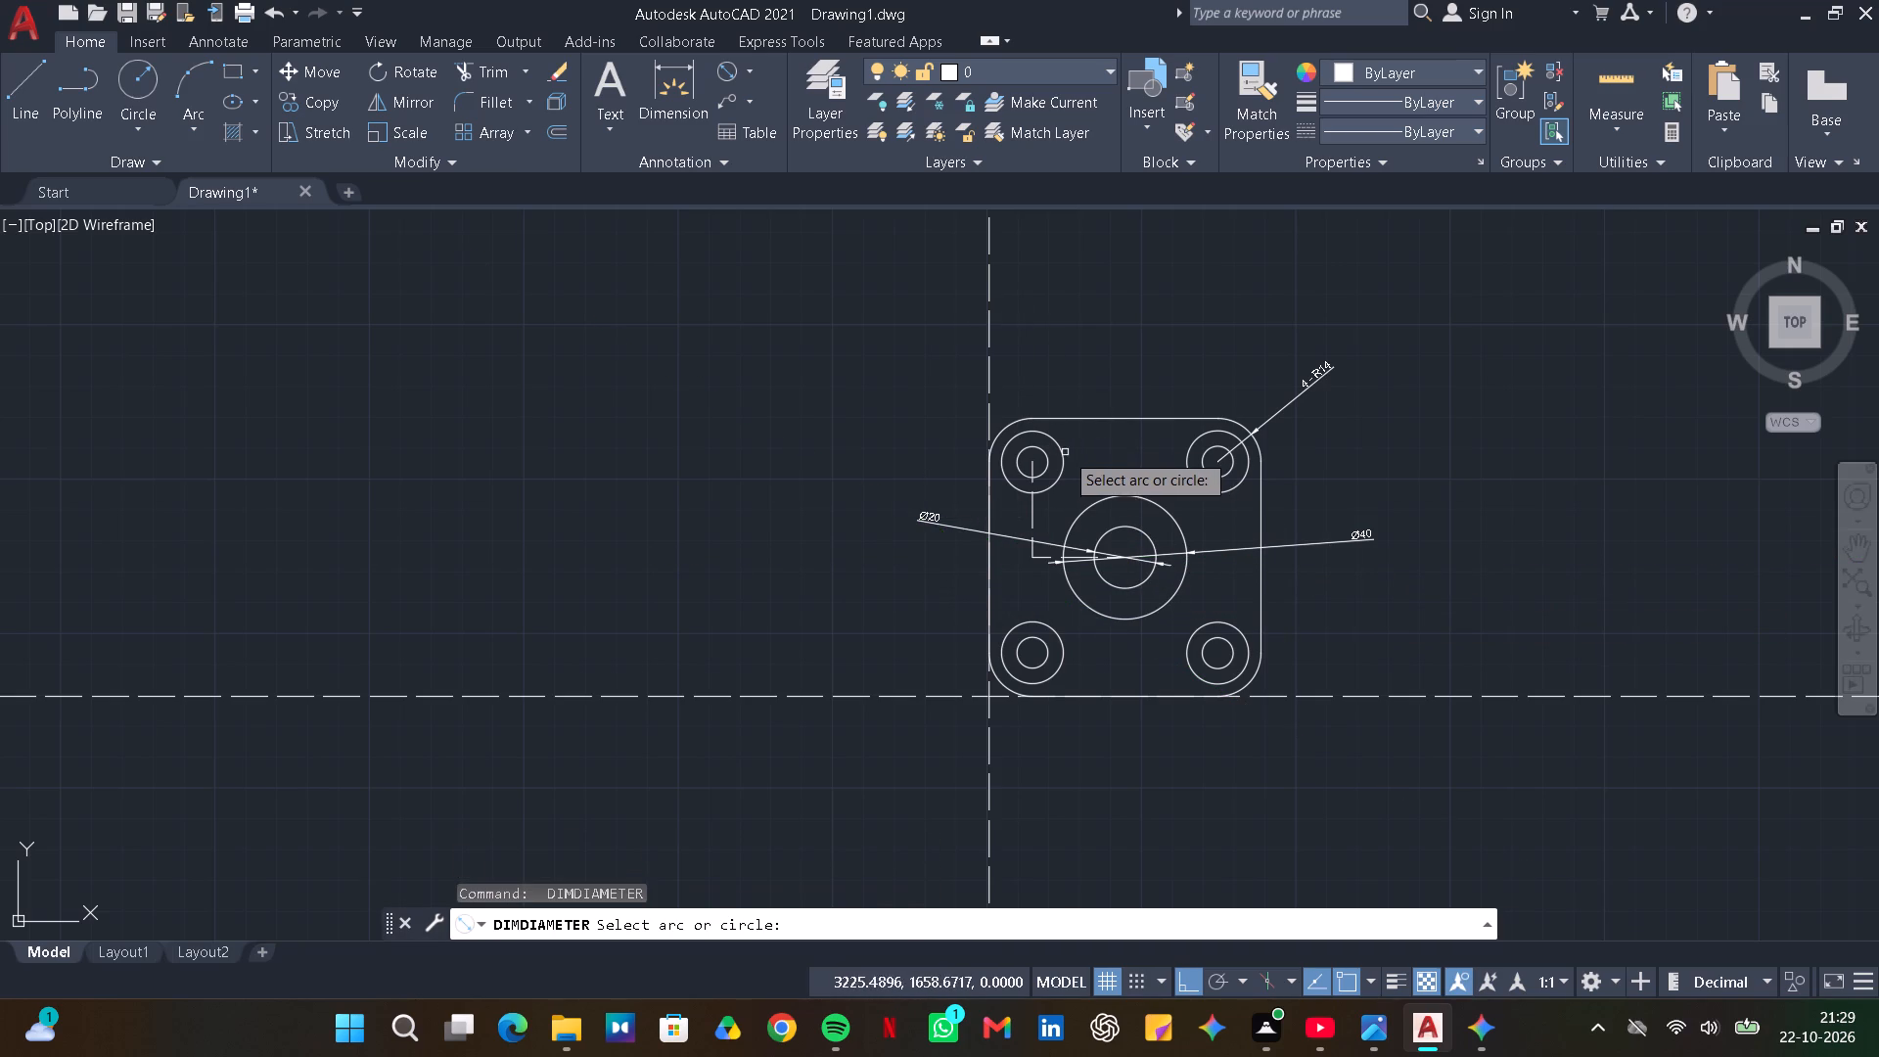
click(1054, 442)
click(1034, 347)
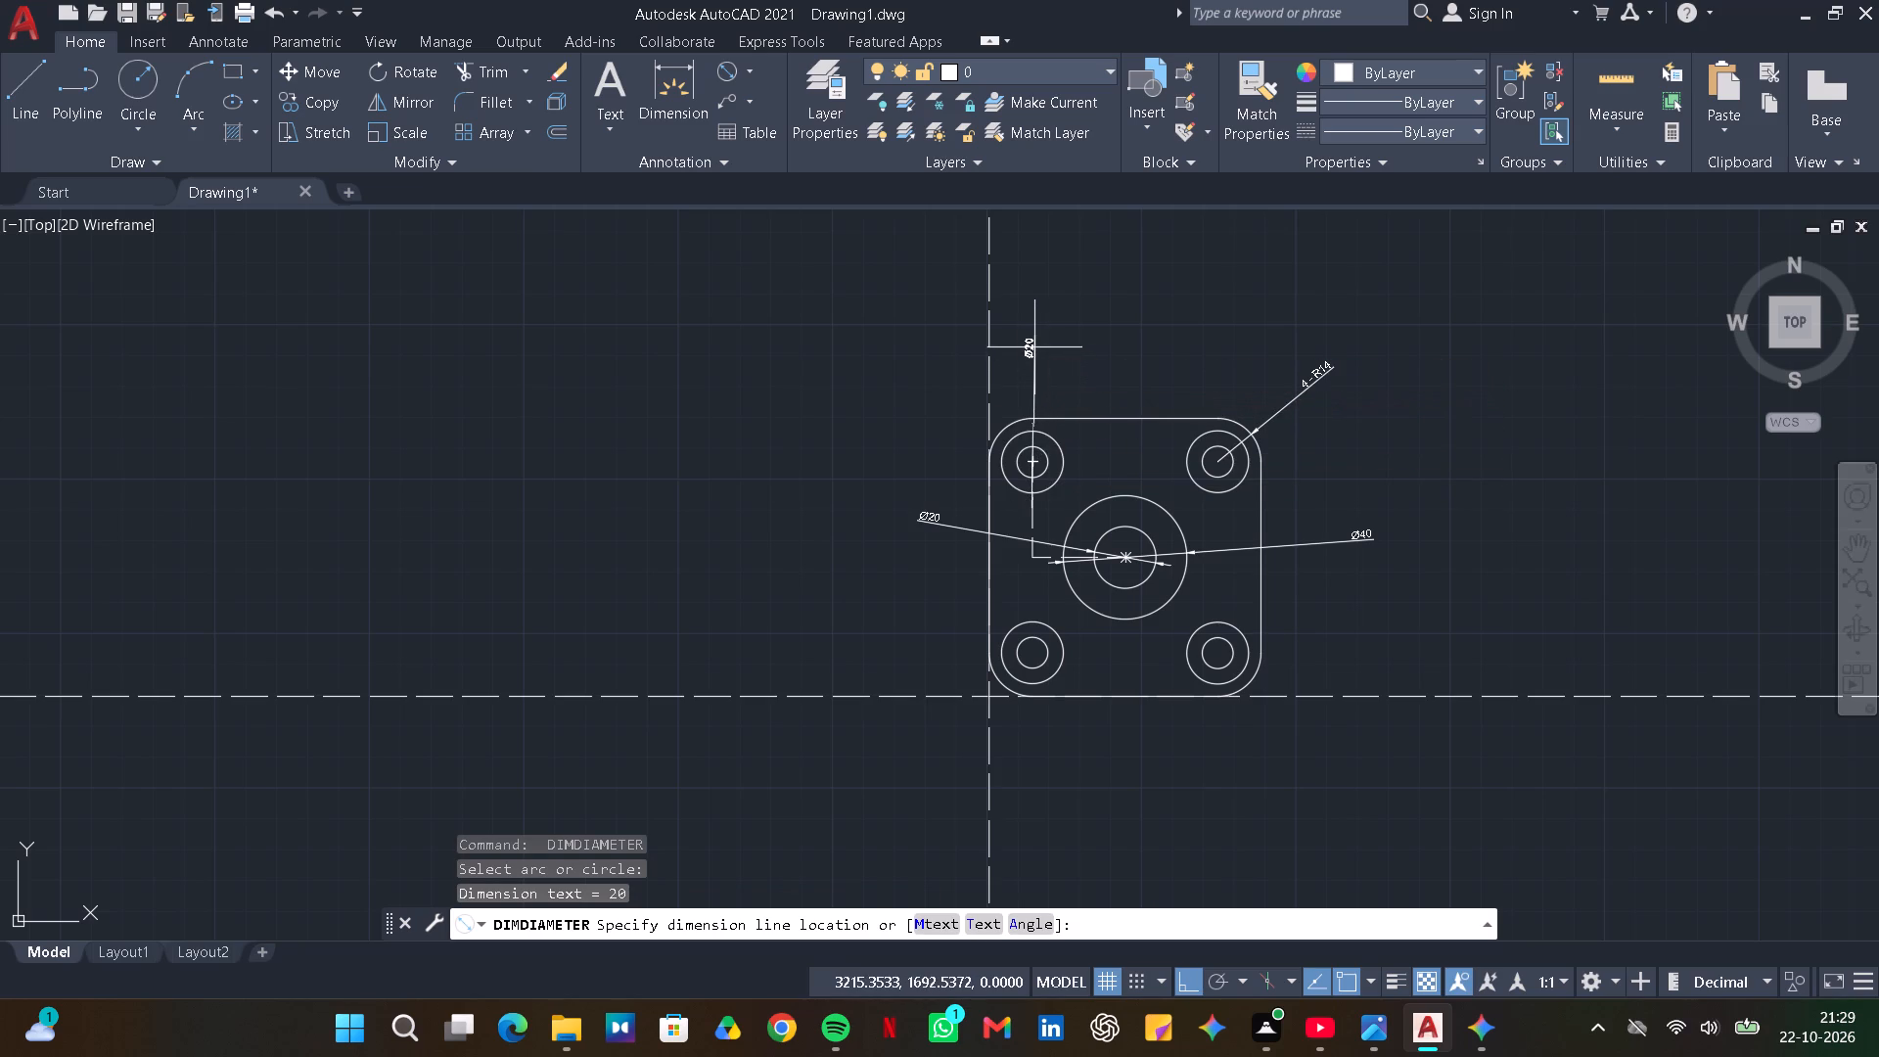
double_click(1031, 347)
click(1018, 350)
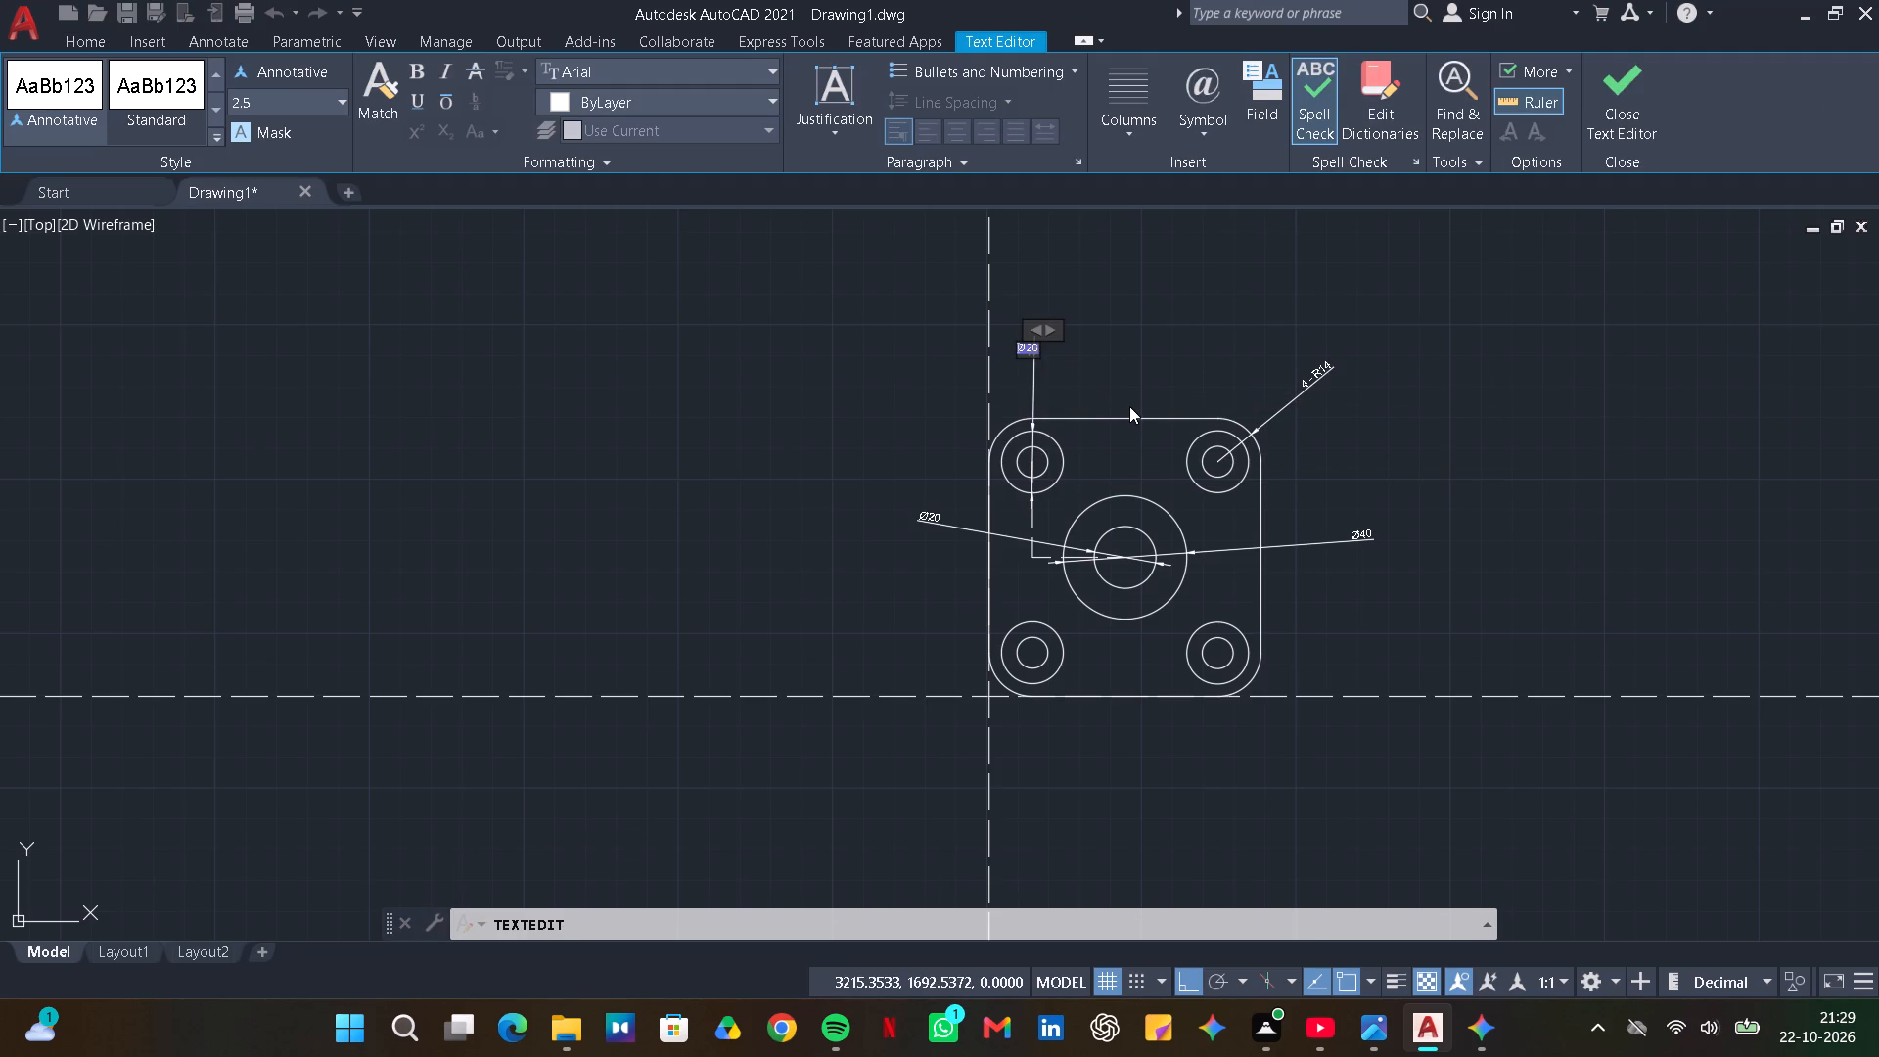
text(4 -)
key(space)
click(1237, 299)
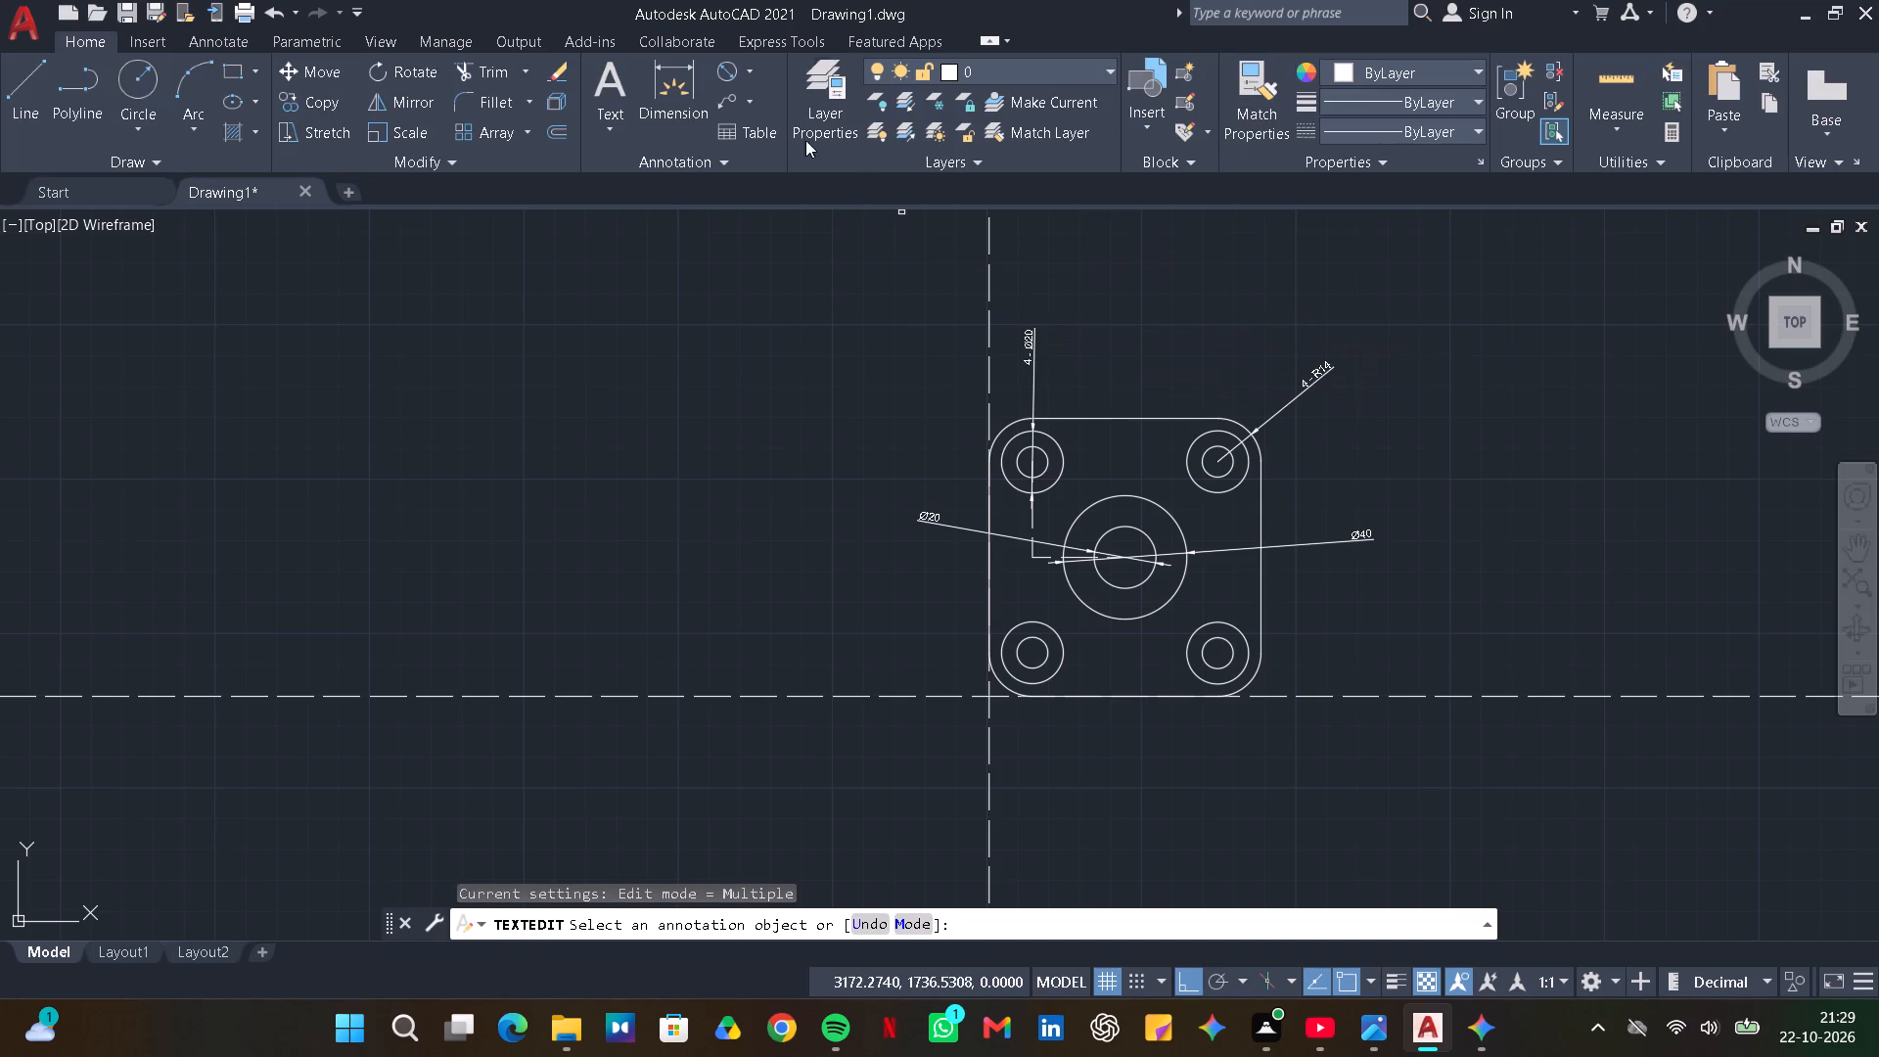
Add a diameter dimension to the small inner circle at the plate's lower-right corner, placed just outside the right edge.
click(733, 73)
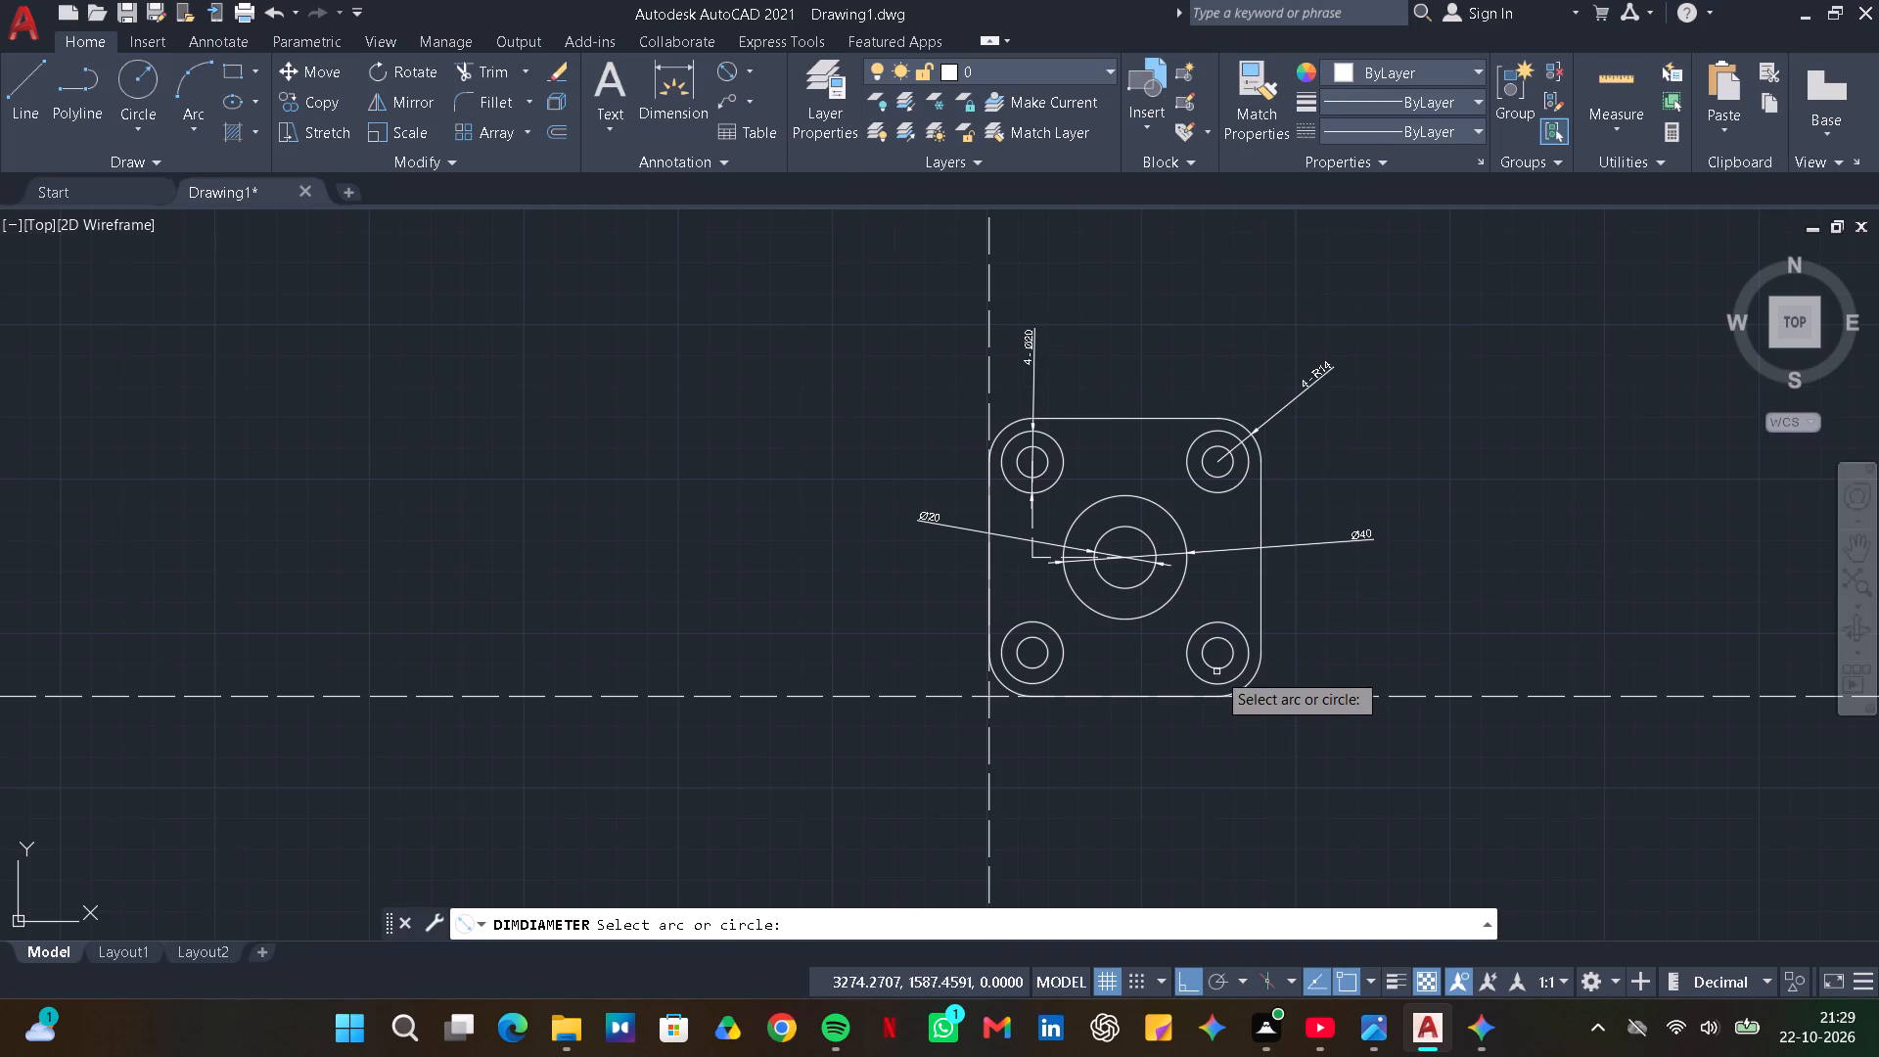
click(1232, 661)
click(1311, 635)
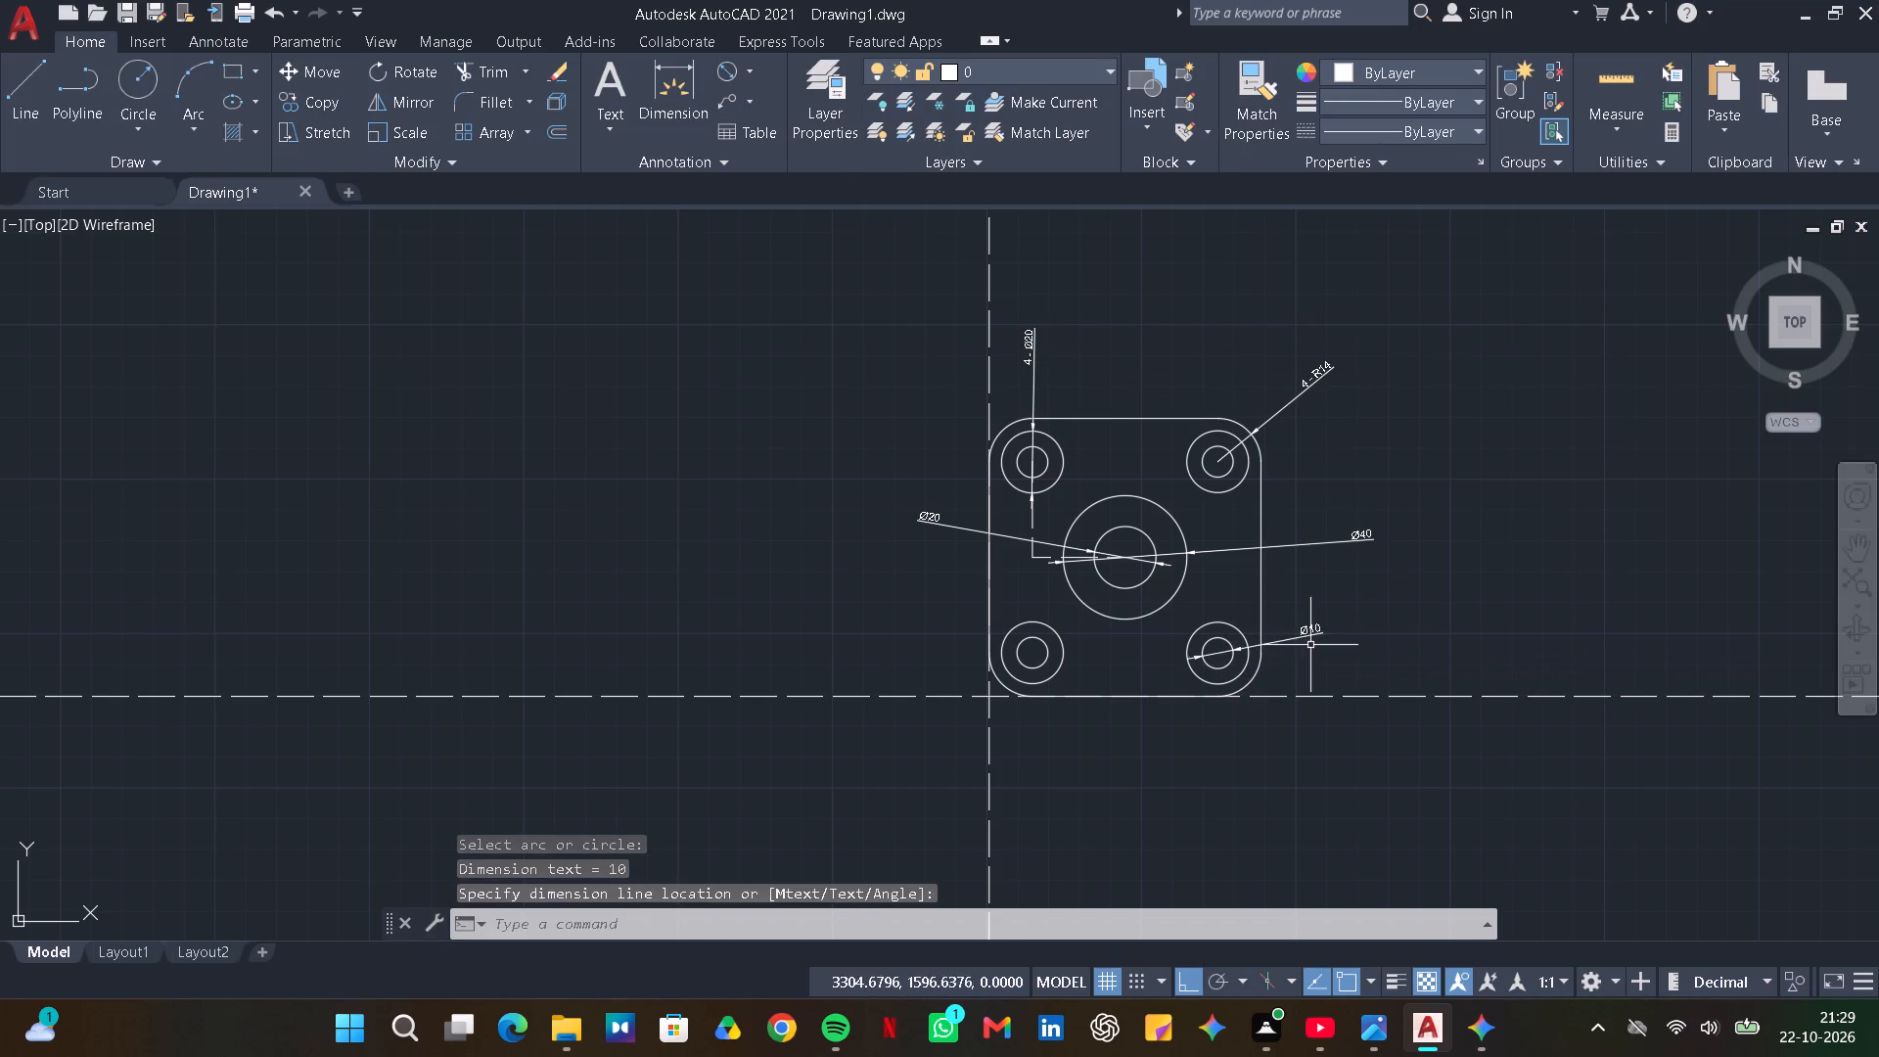
Change the lower-right small circle's dimension text to "4 - Ø10", inserting the diameter symbol.
double_click(1308, 629)
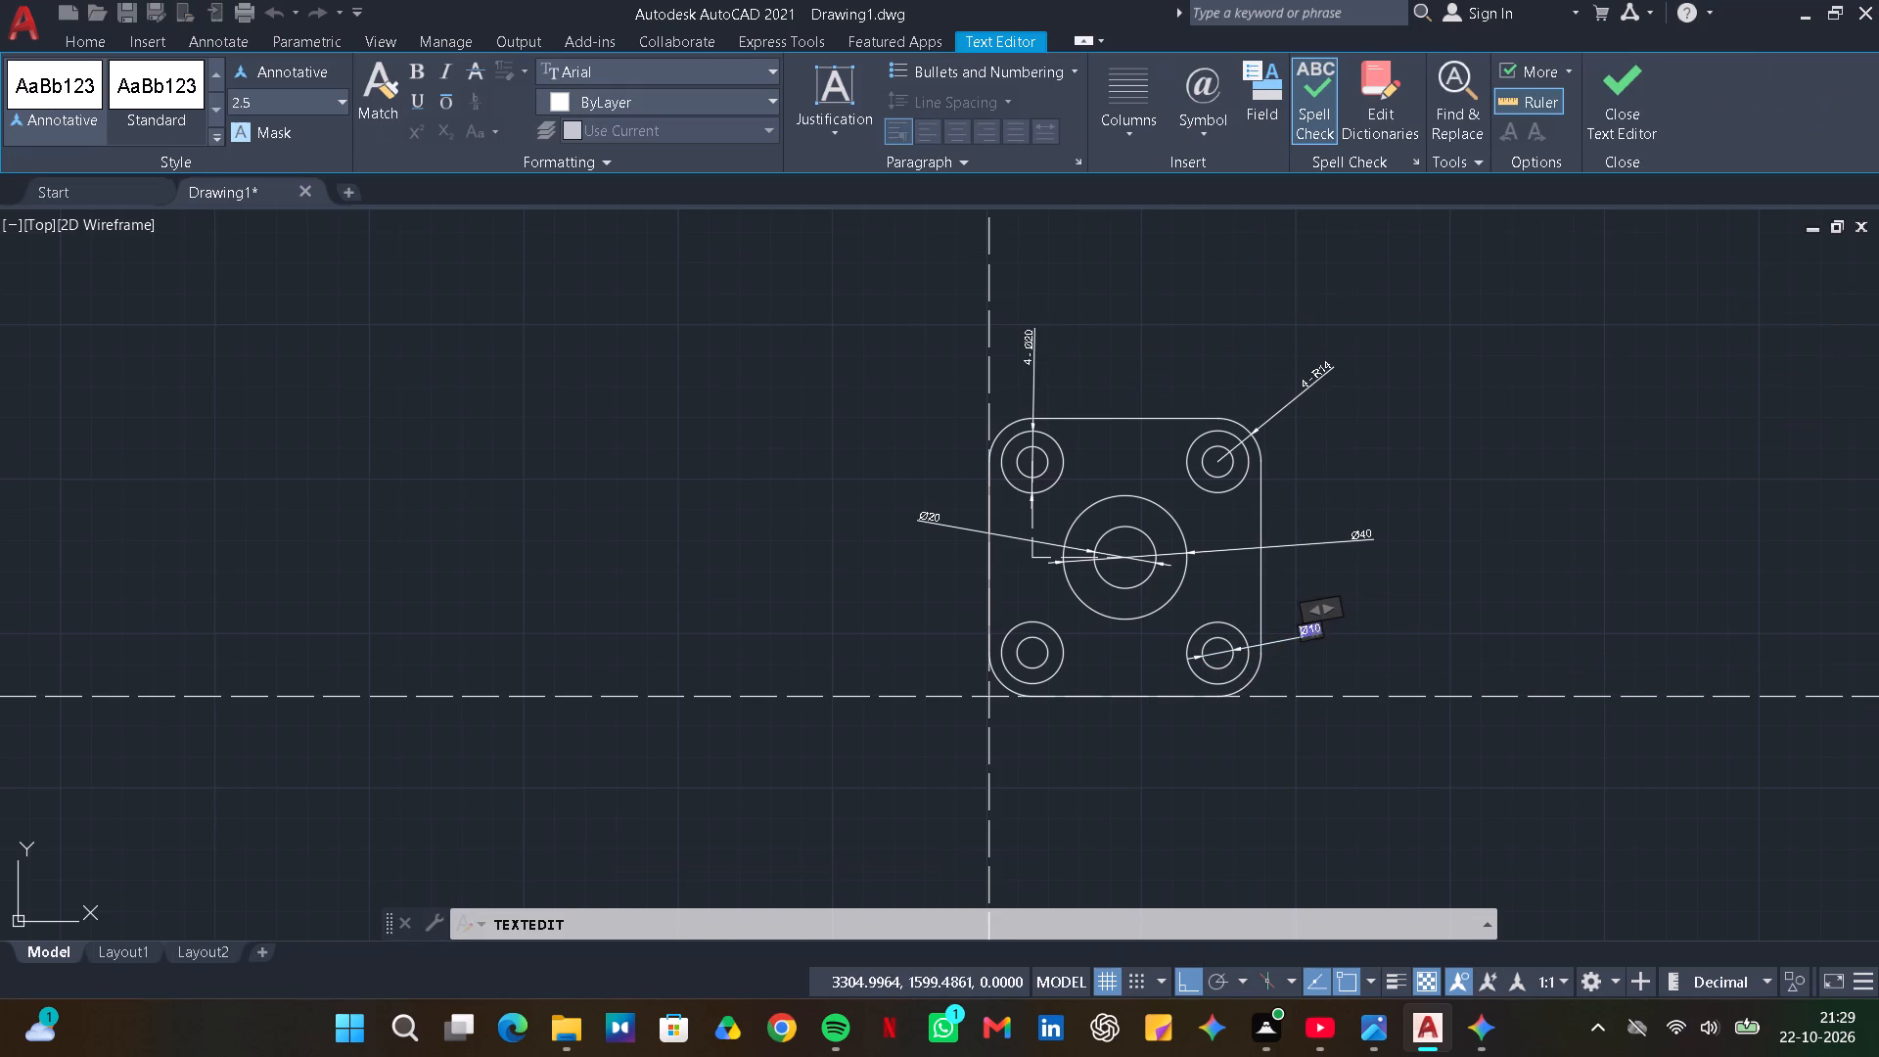
click(1302, 632)
click(1310, 631)
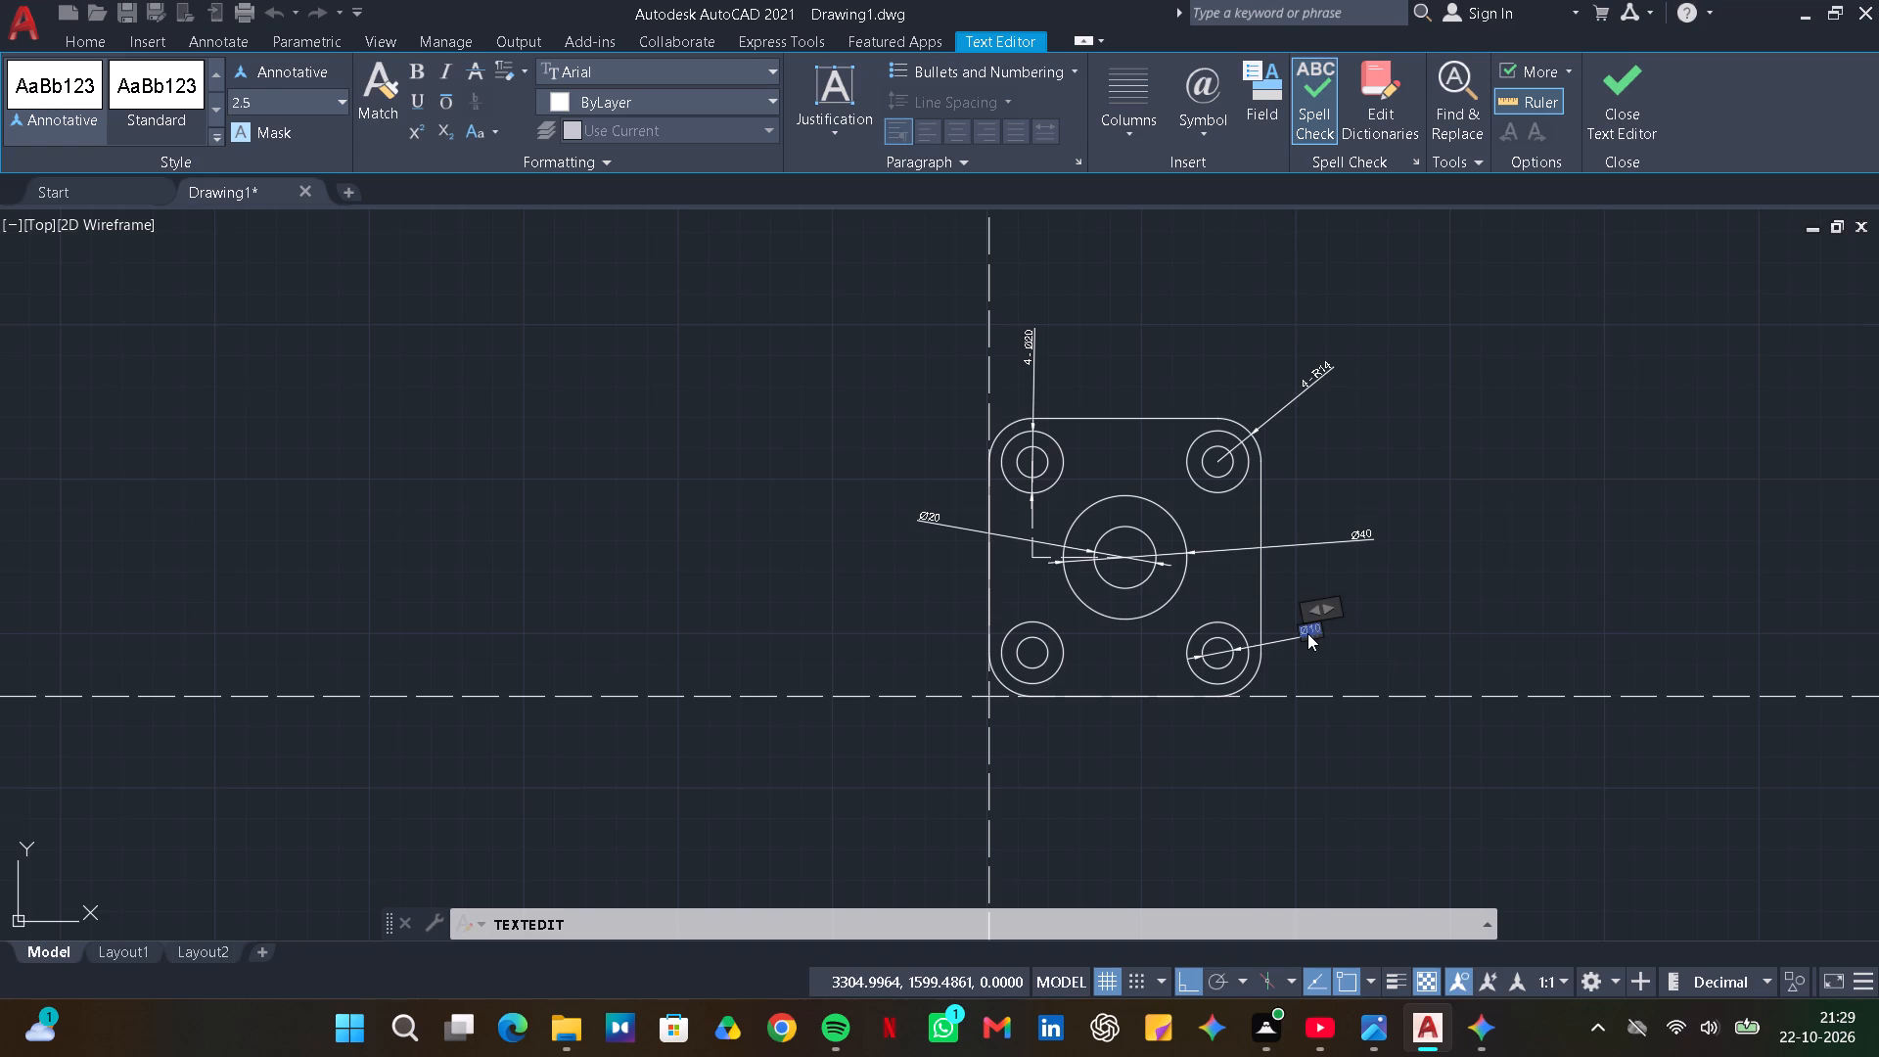
click(1307, 633)
click(1303, 629)
double_click(1310, 630)
key(4)
key(space)
text(-)
key(space)
click(1186, 119)
click(1242, 212)
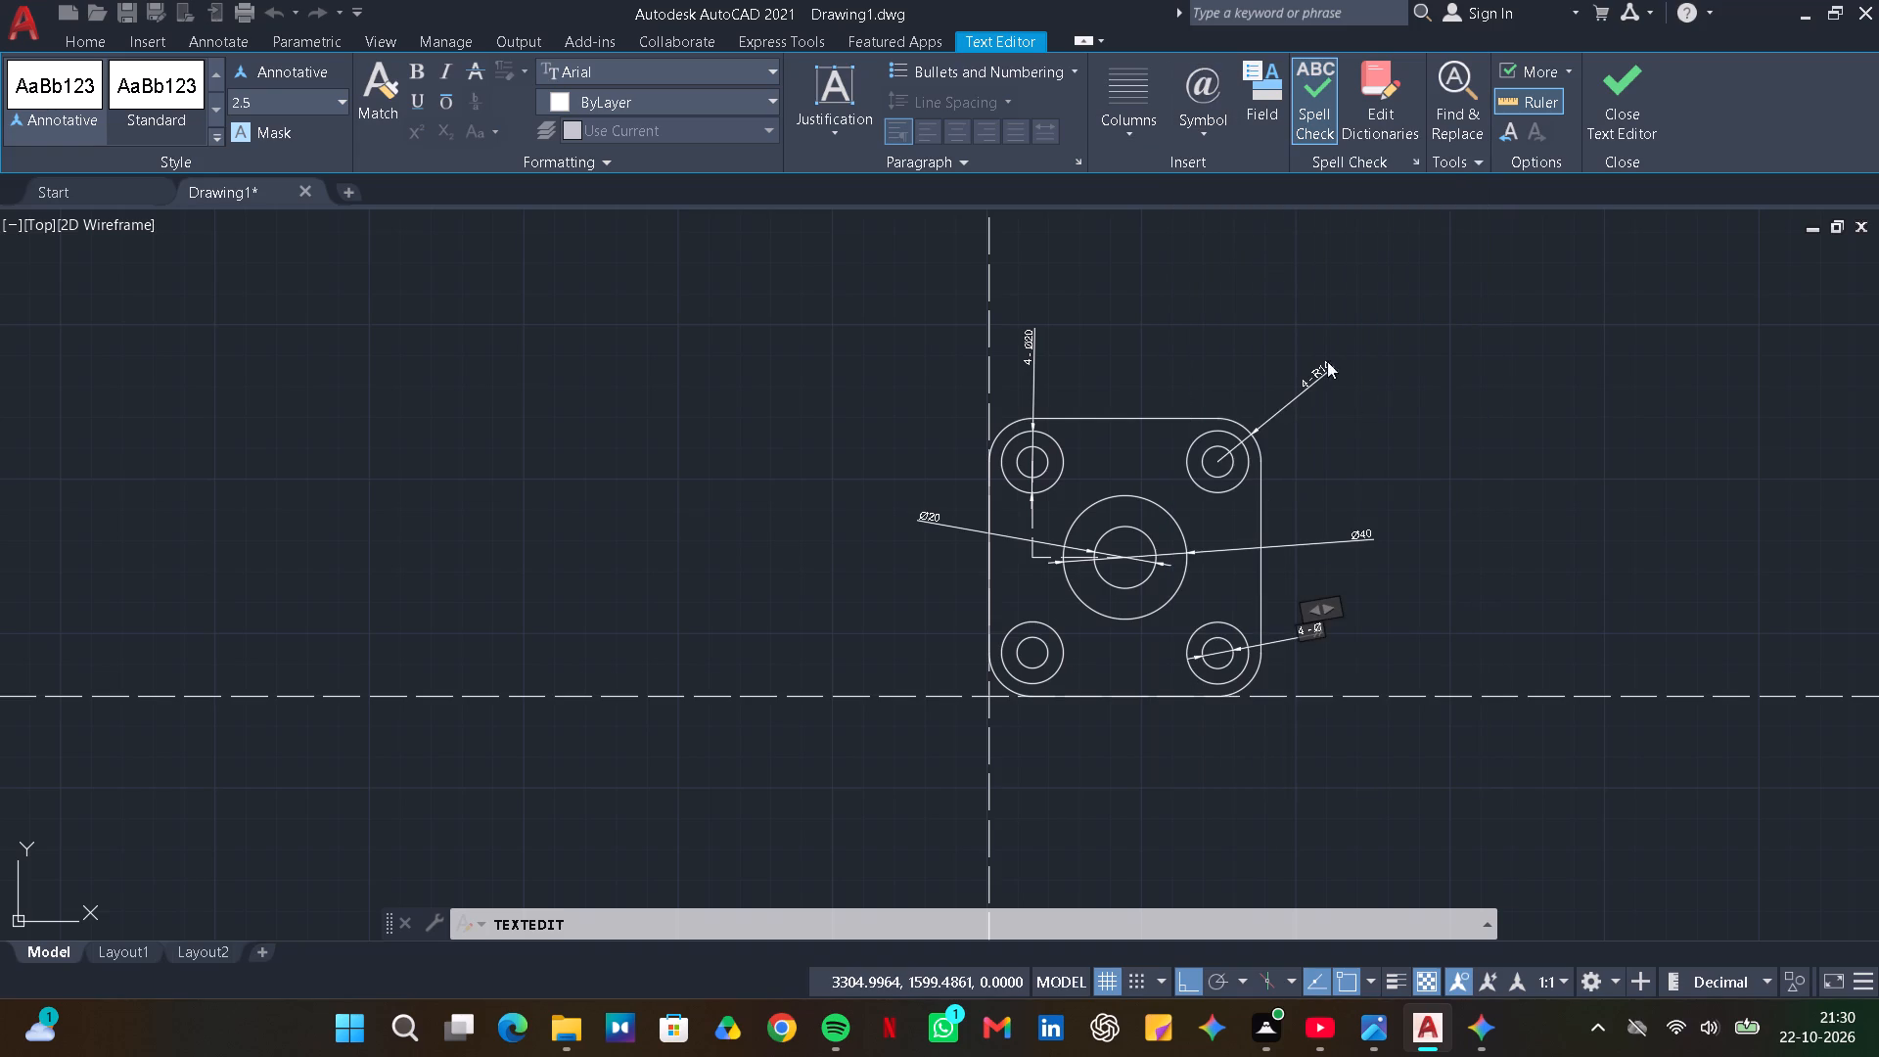
text(10)
key(Return)
click(1410, 622)
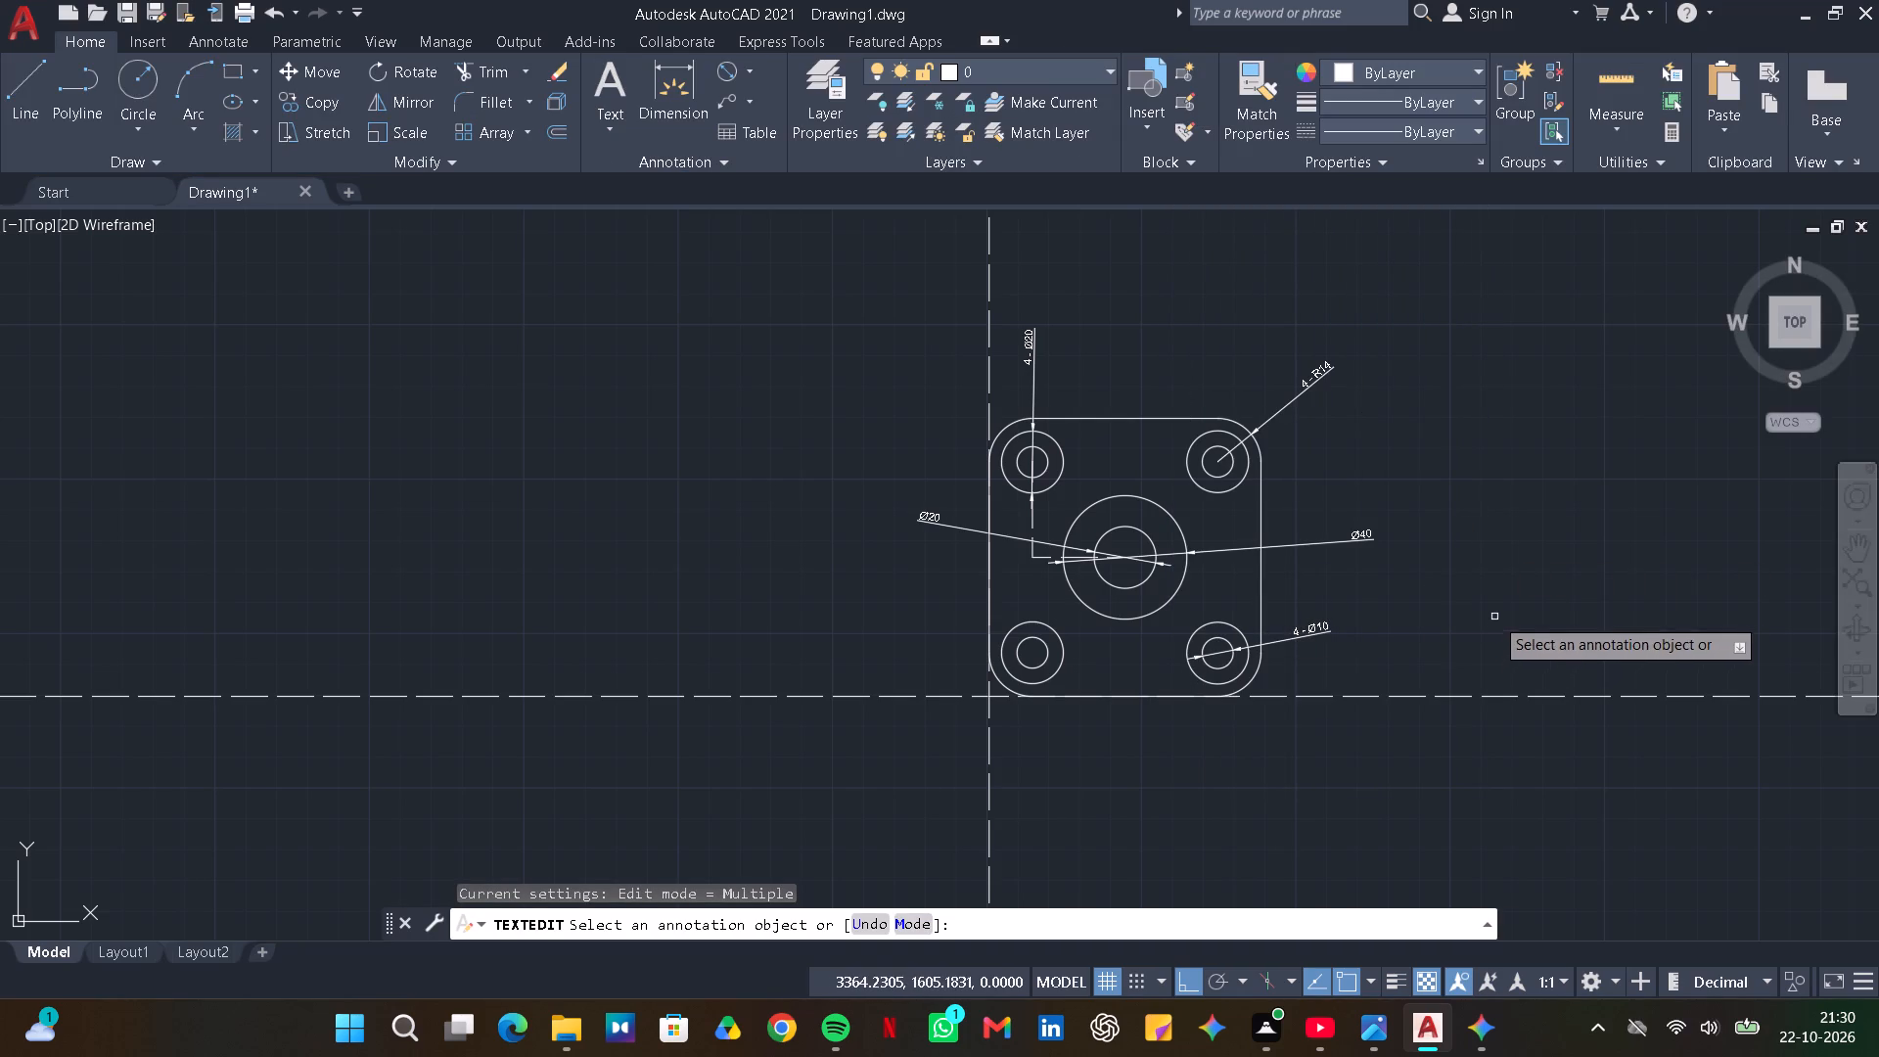
key(Escape)
Dimension the plate's overall height on its left side and its overall width above it, using the edge midpoints.
click(679, 71)
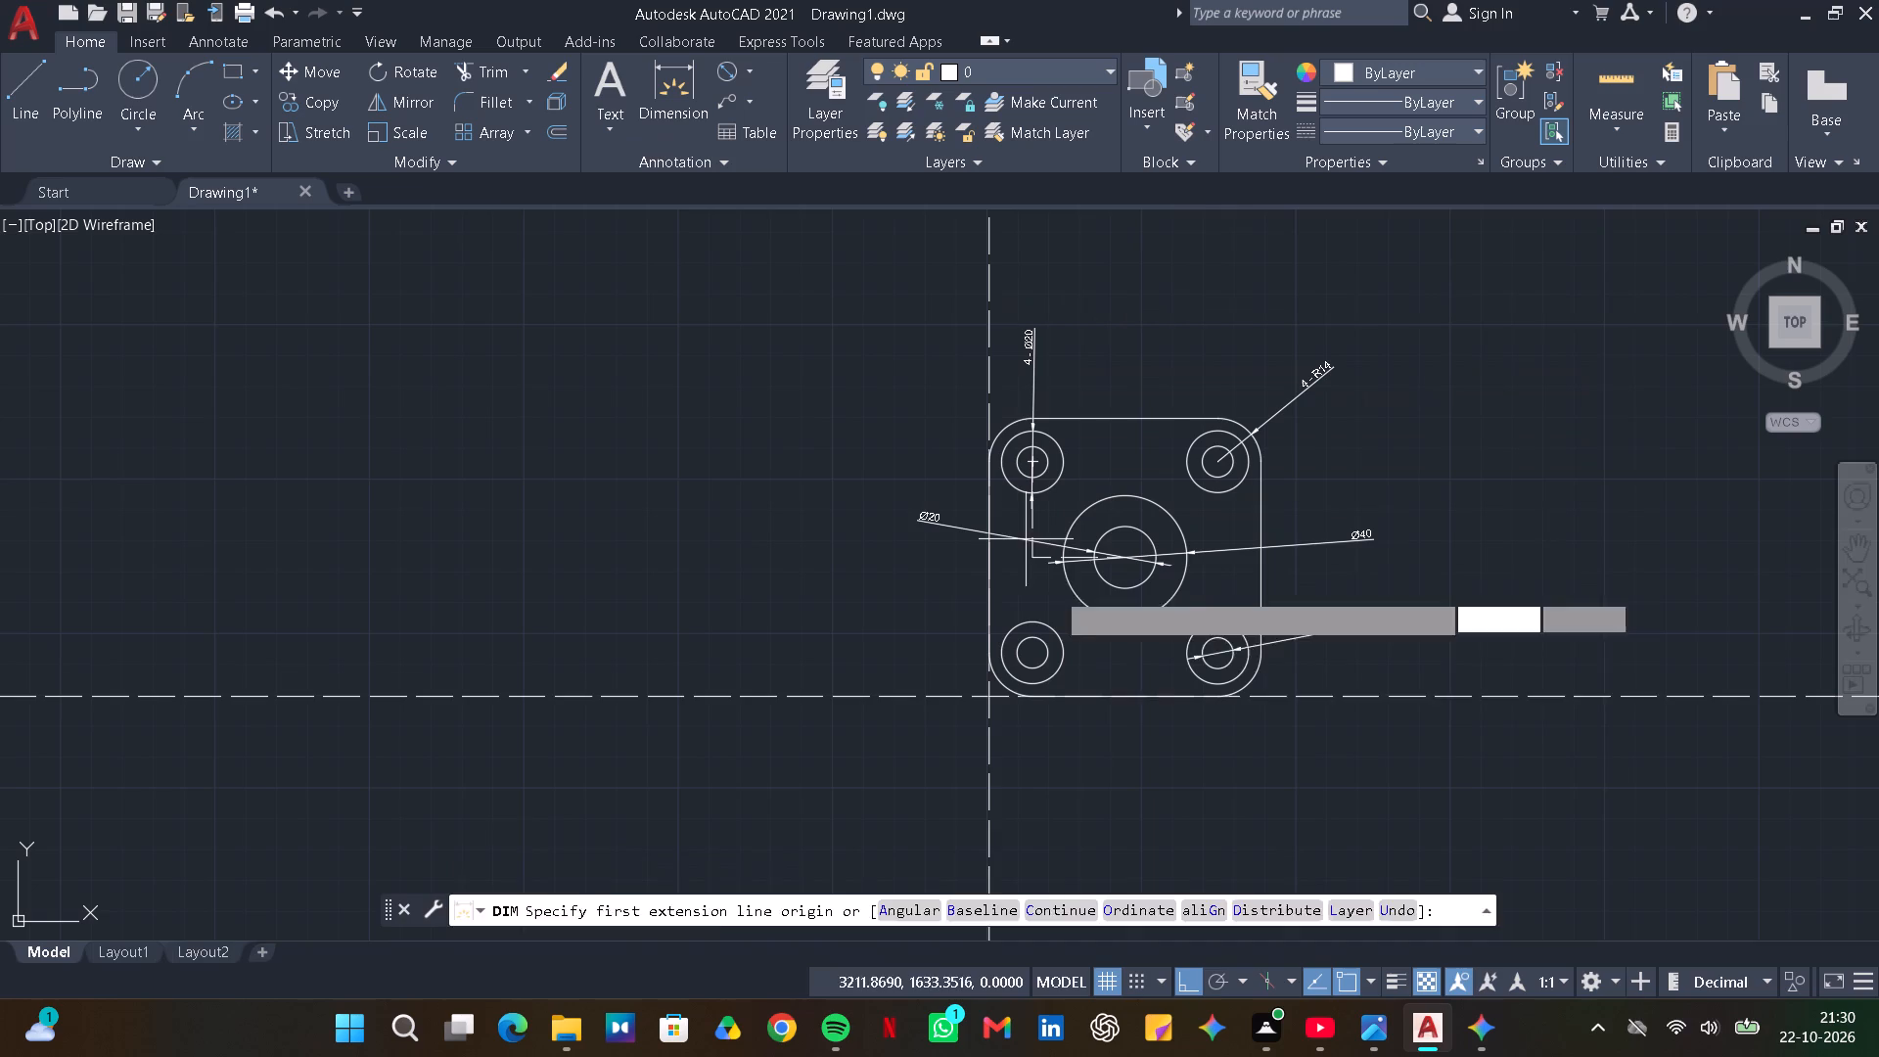
click(1130, 697)
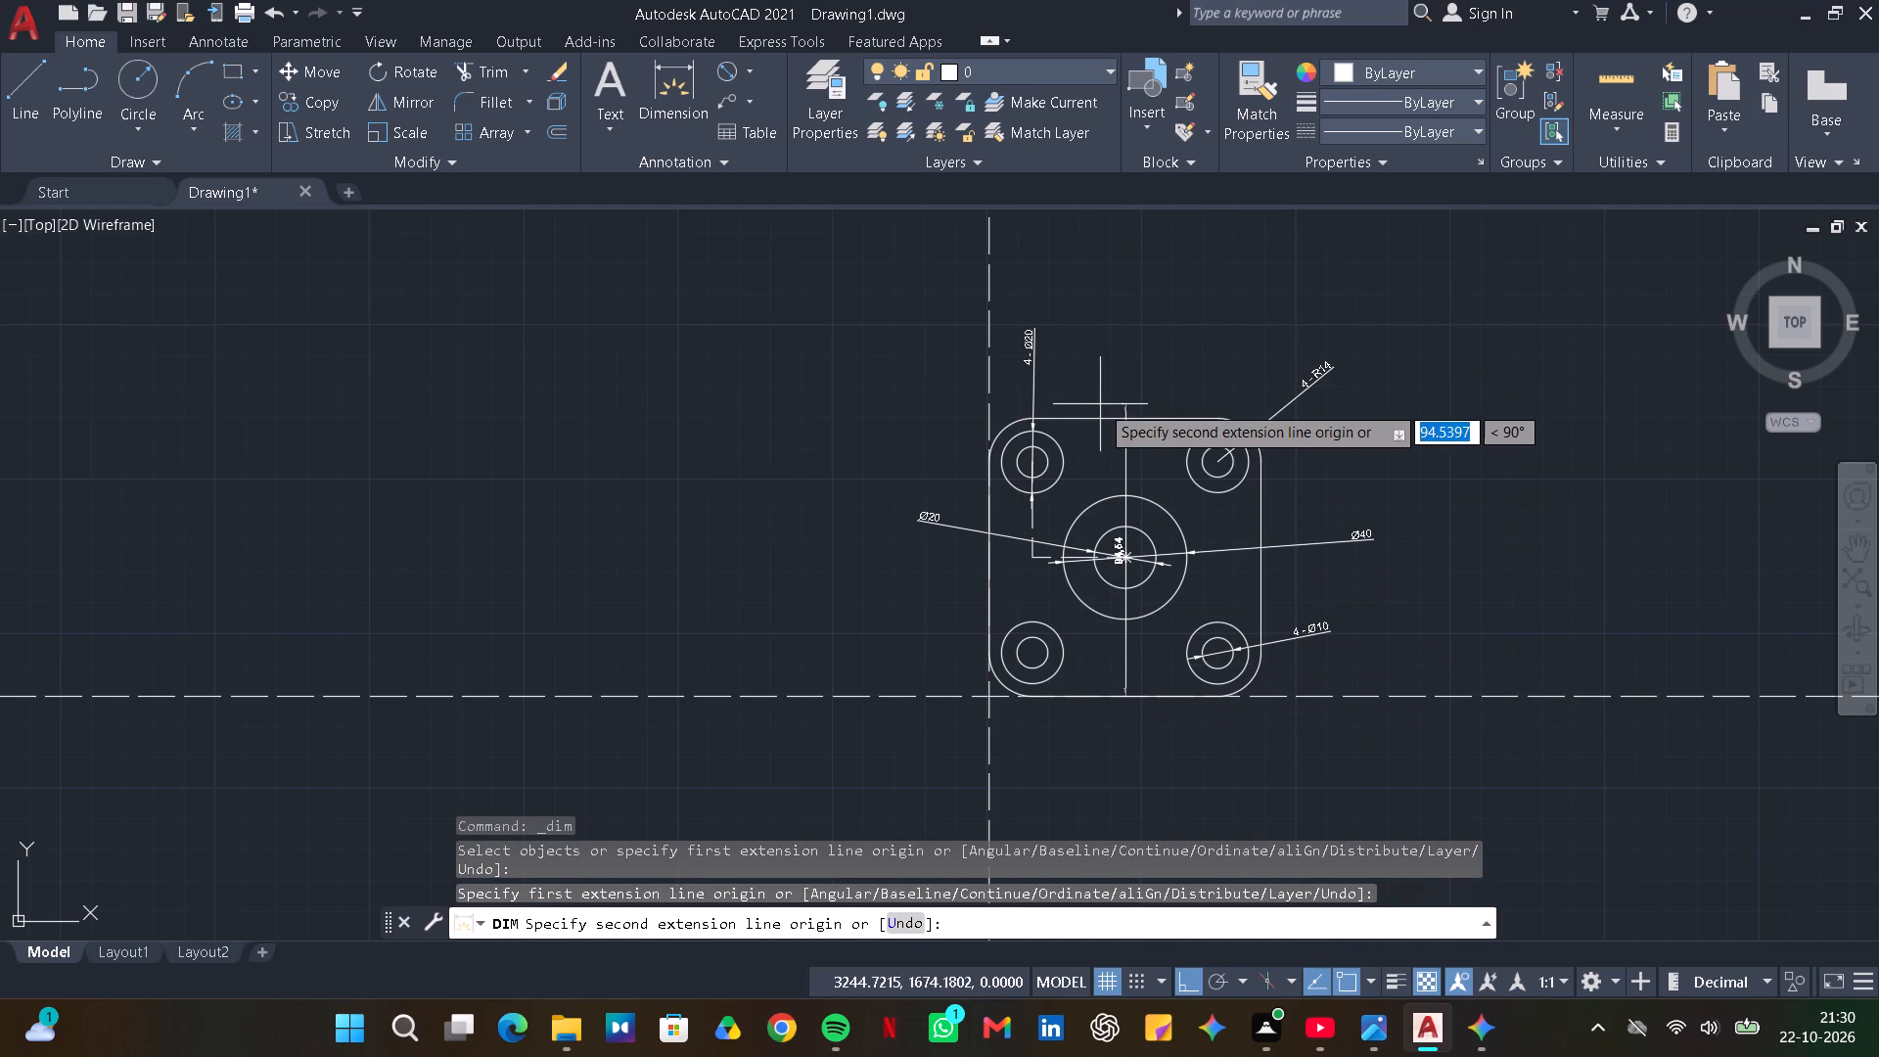
click(1122, 417)
click(859, 500)
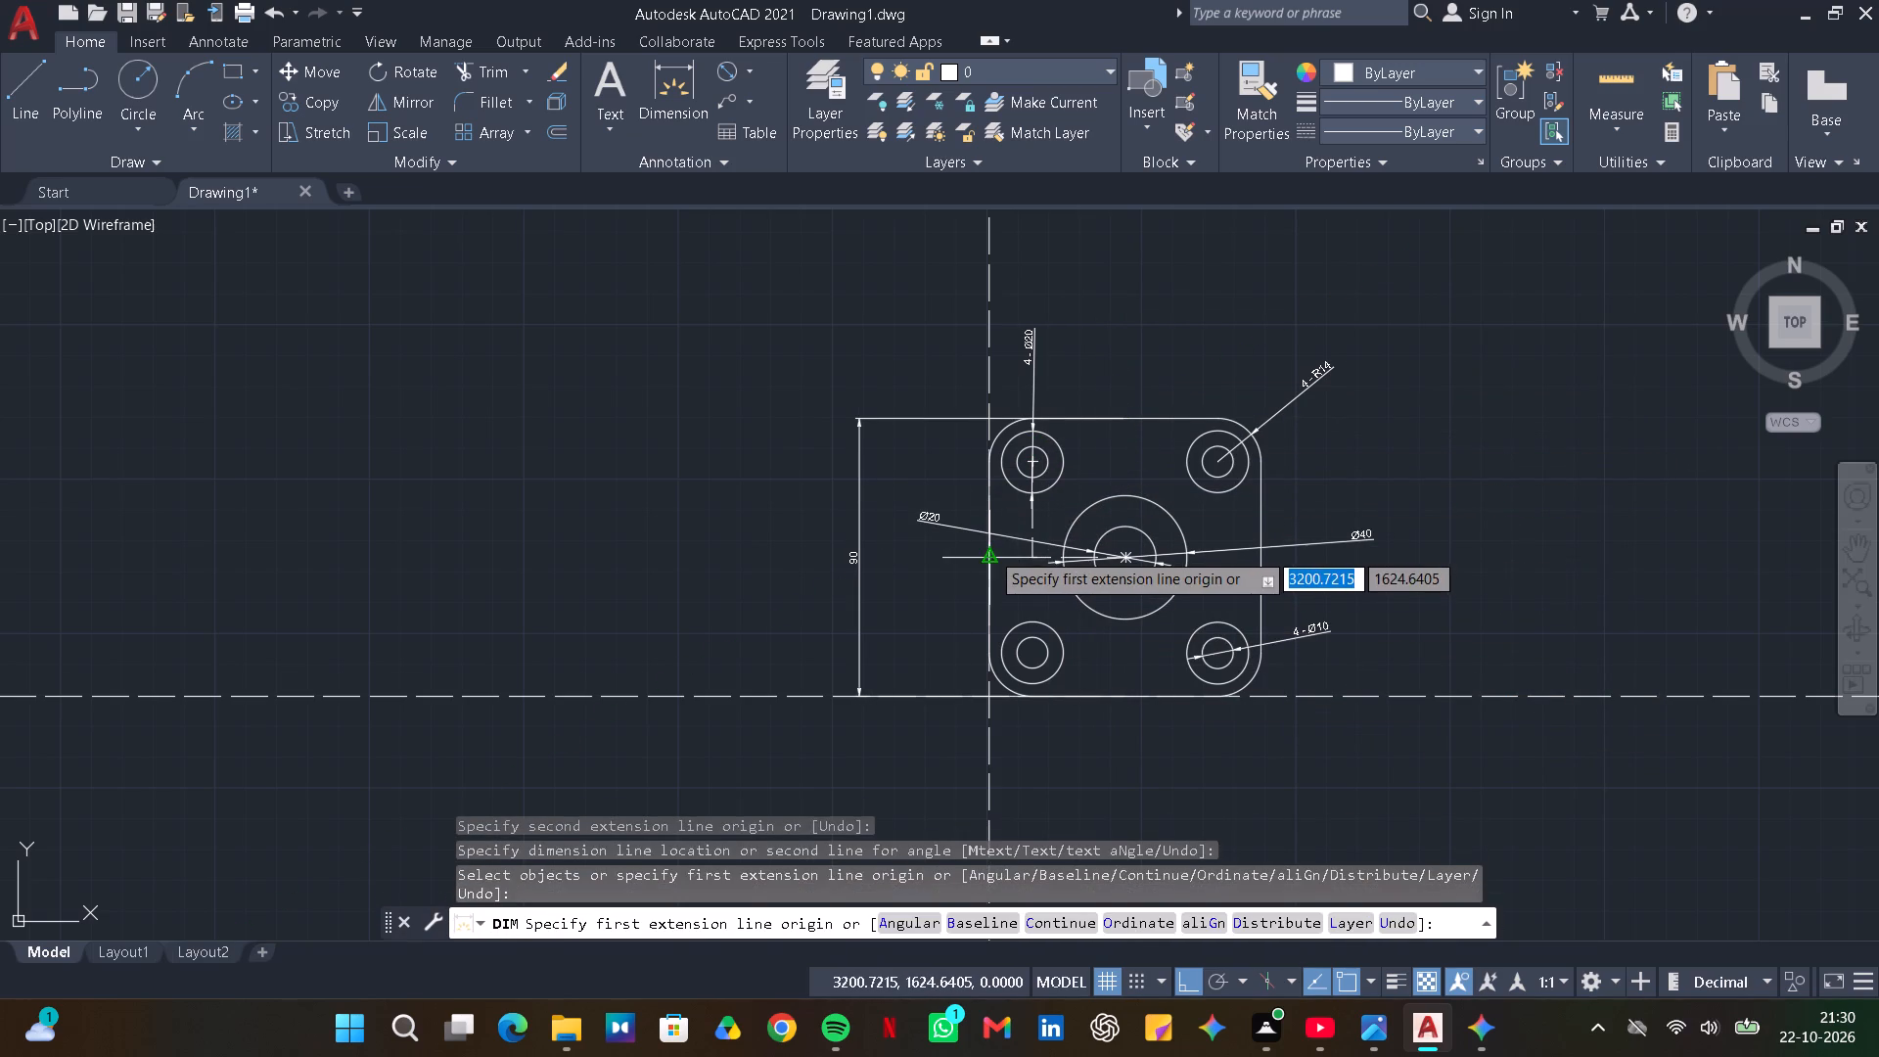
click(990, 551)
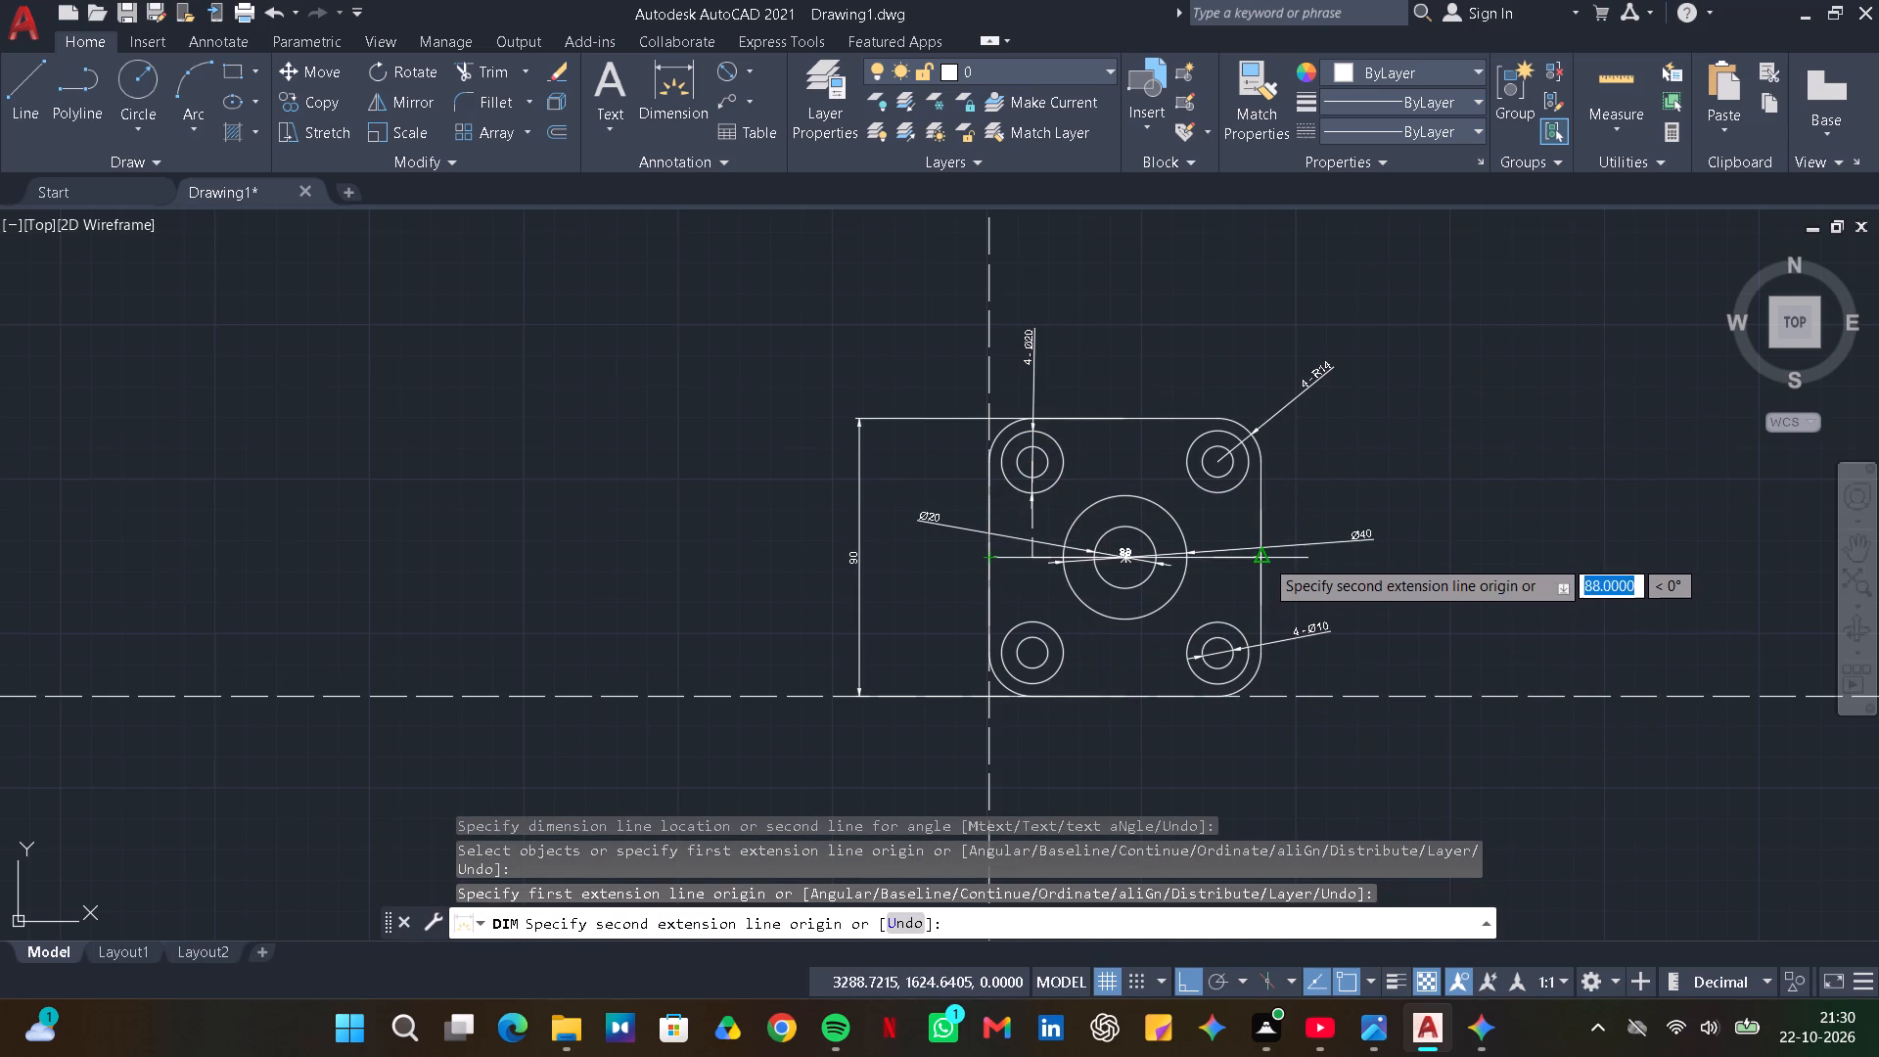
click(1264, 558)
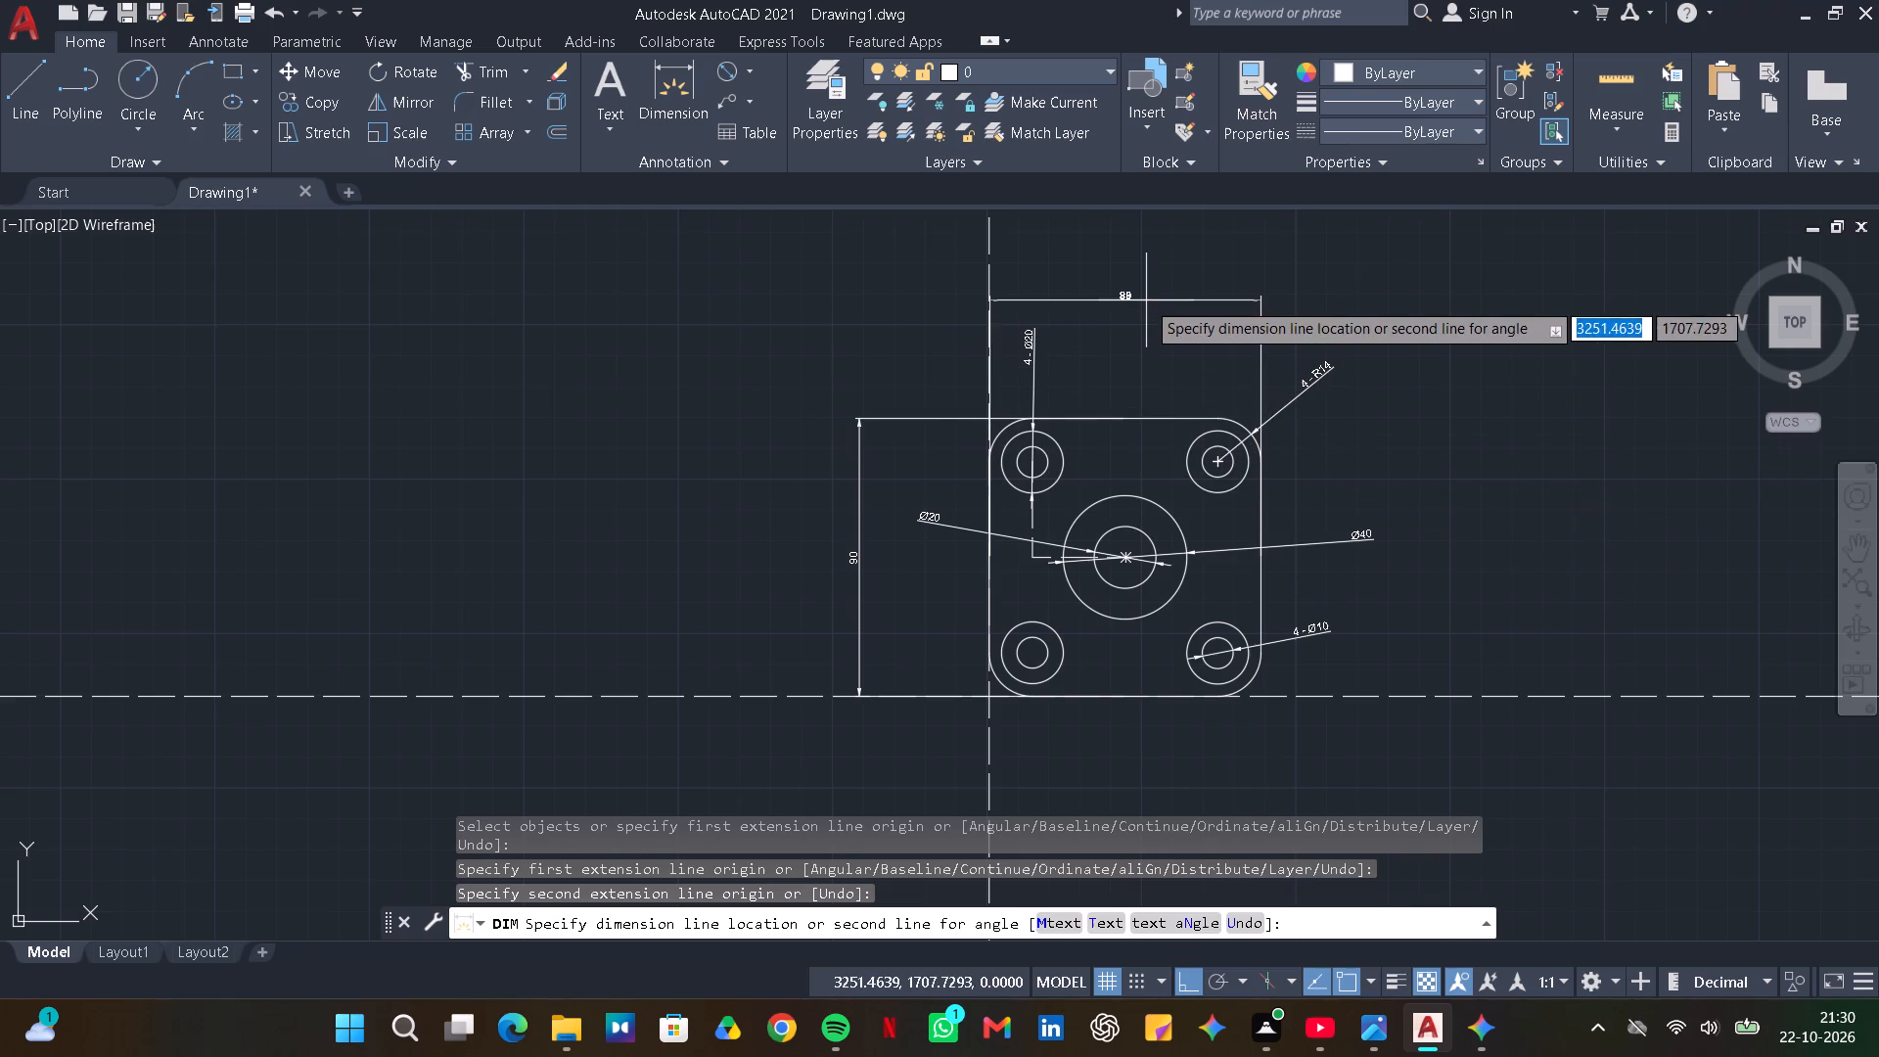
click(1146, 300)
key(Escape)
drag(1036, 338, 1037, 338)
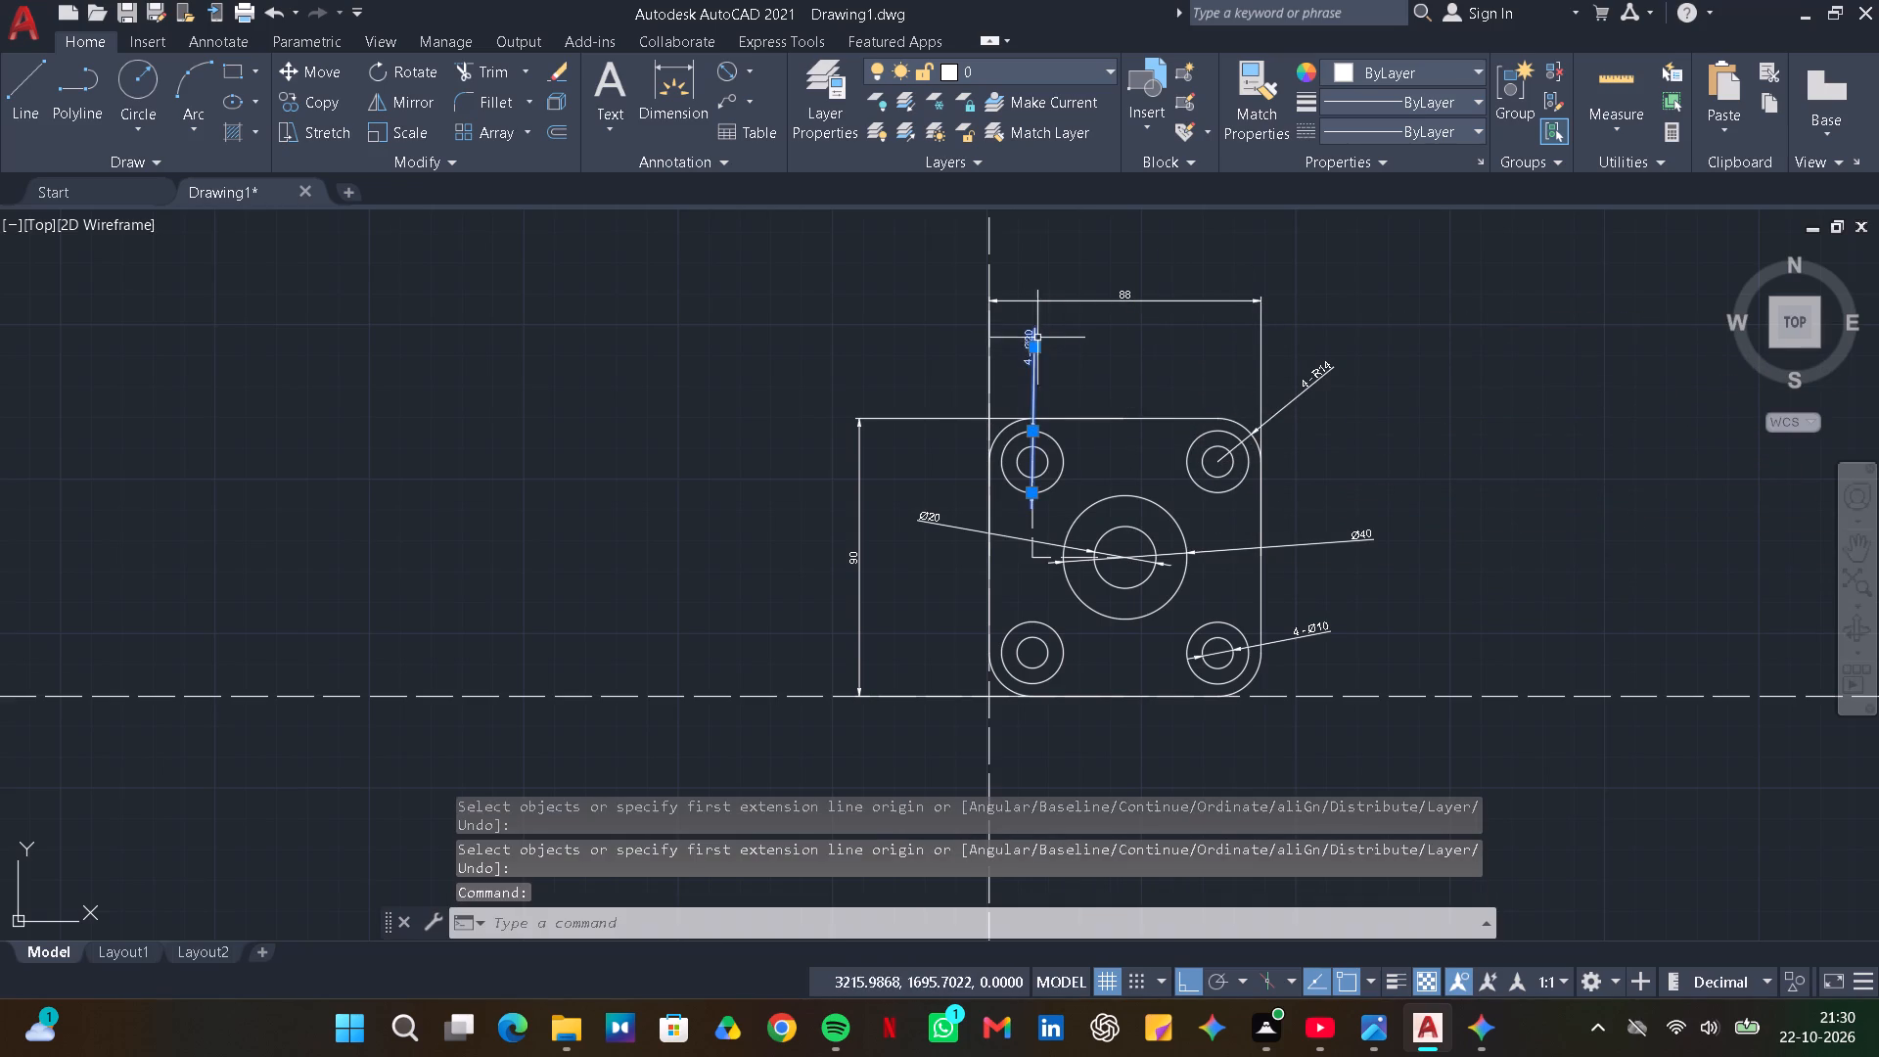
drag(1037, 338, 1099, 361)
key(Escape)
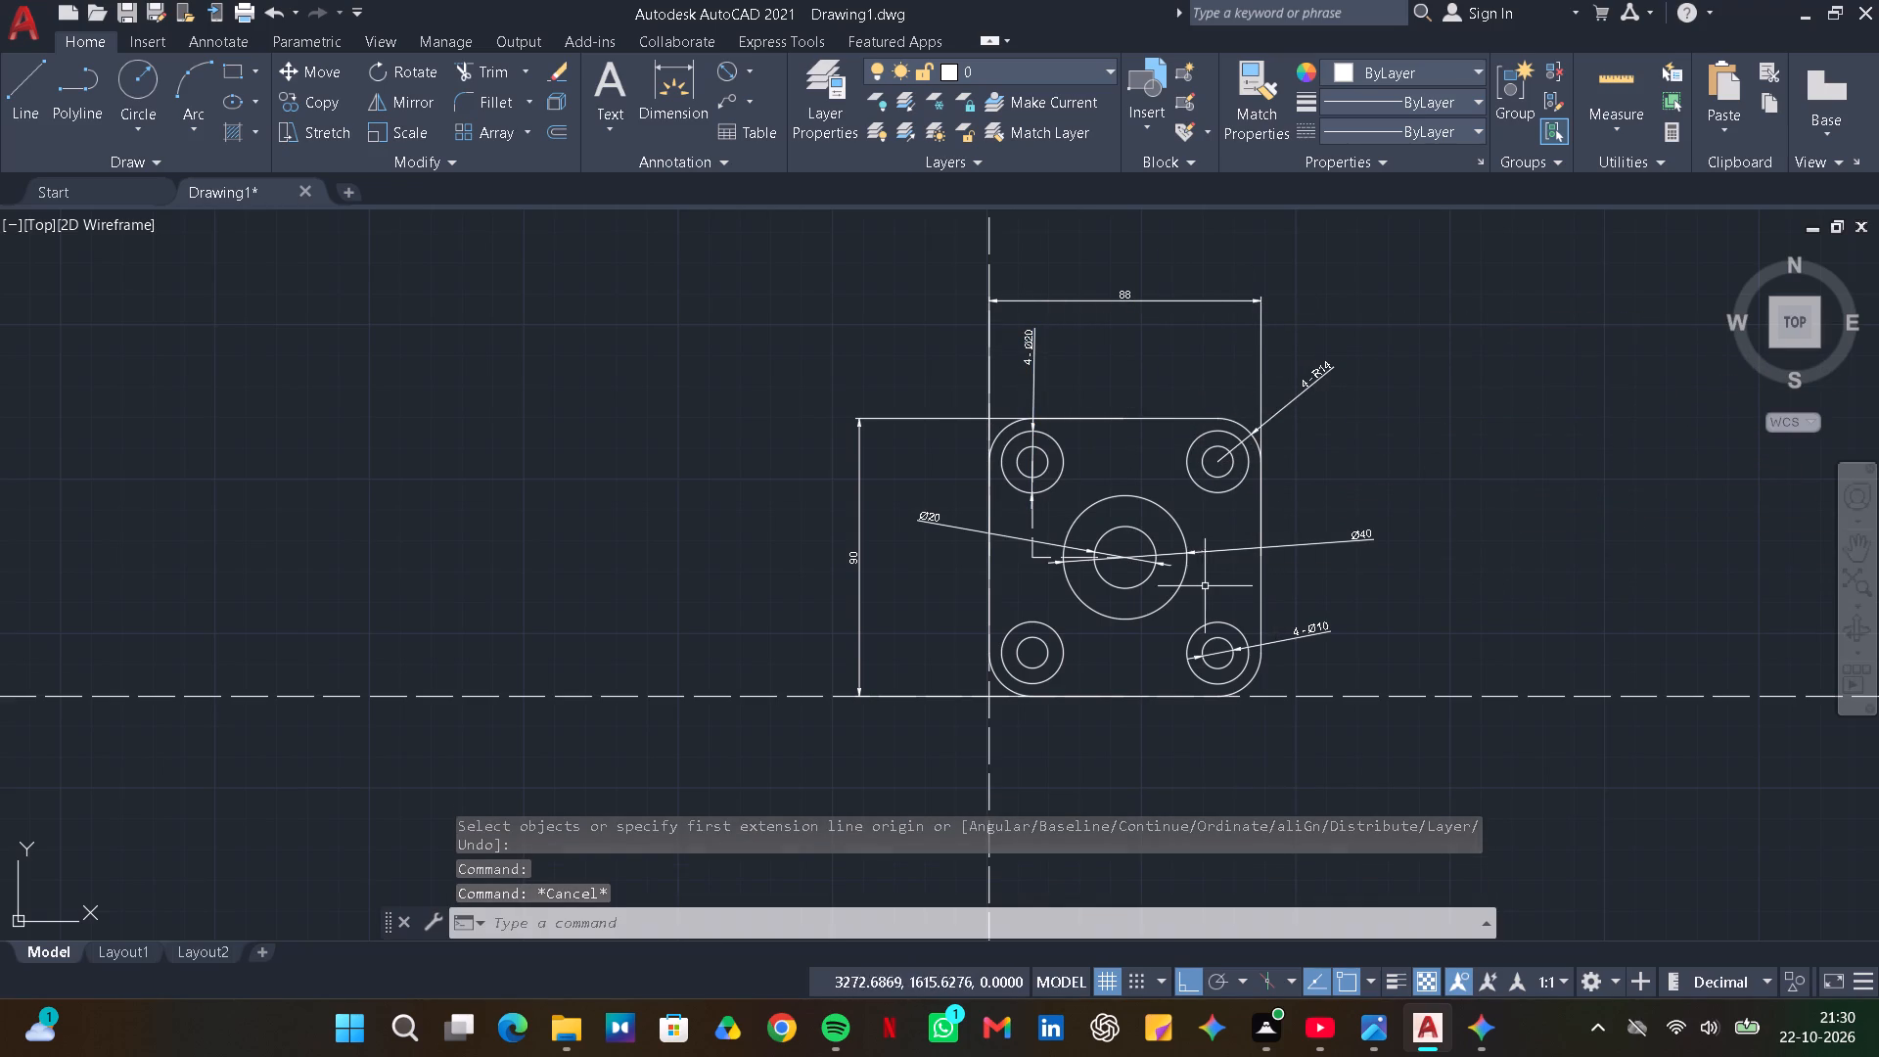
Move the inner centre circle's Ø20 dimension text from the plate's left side to outside its right edge, above the Ø40 dimension.
ctrl+scroll(1193, 587, up, 2)
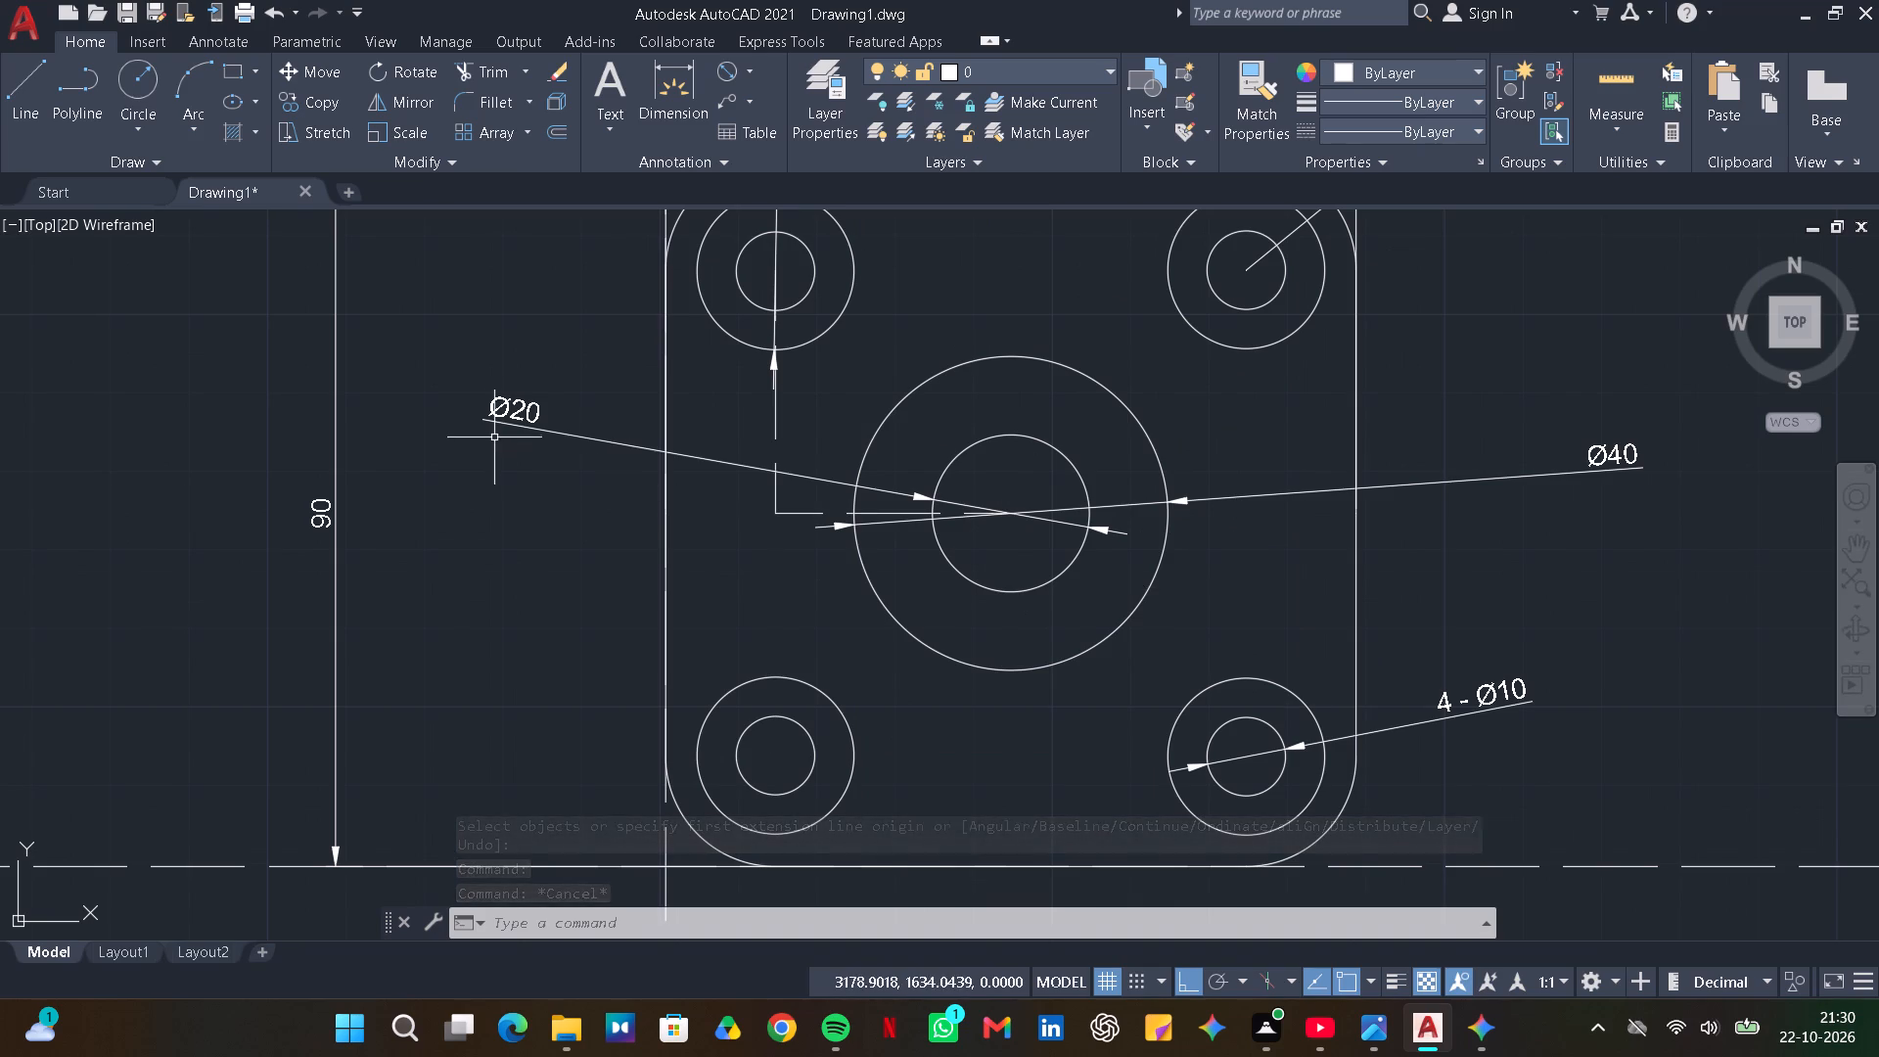
click(505, 424)
drag(515, 426, 855, 478)
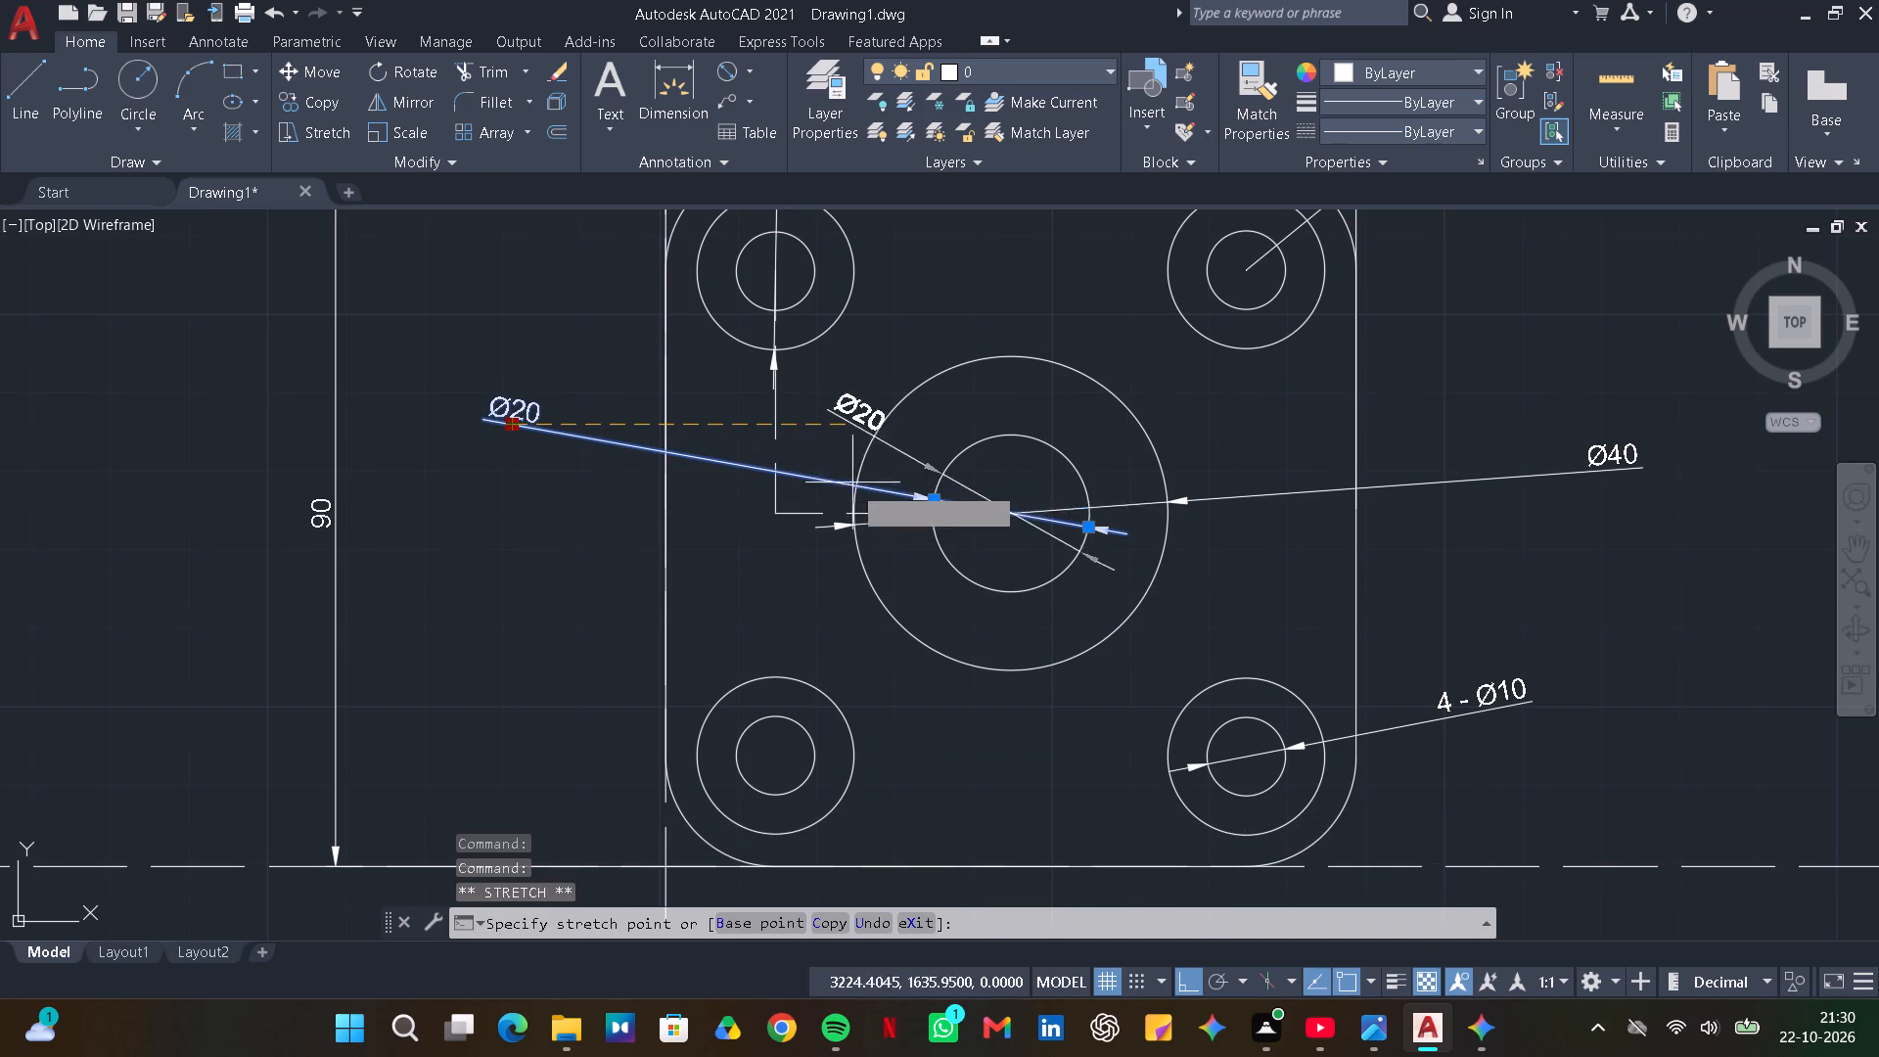
drag(855, 478, 1439, 369)
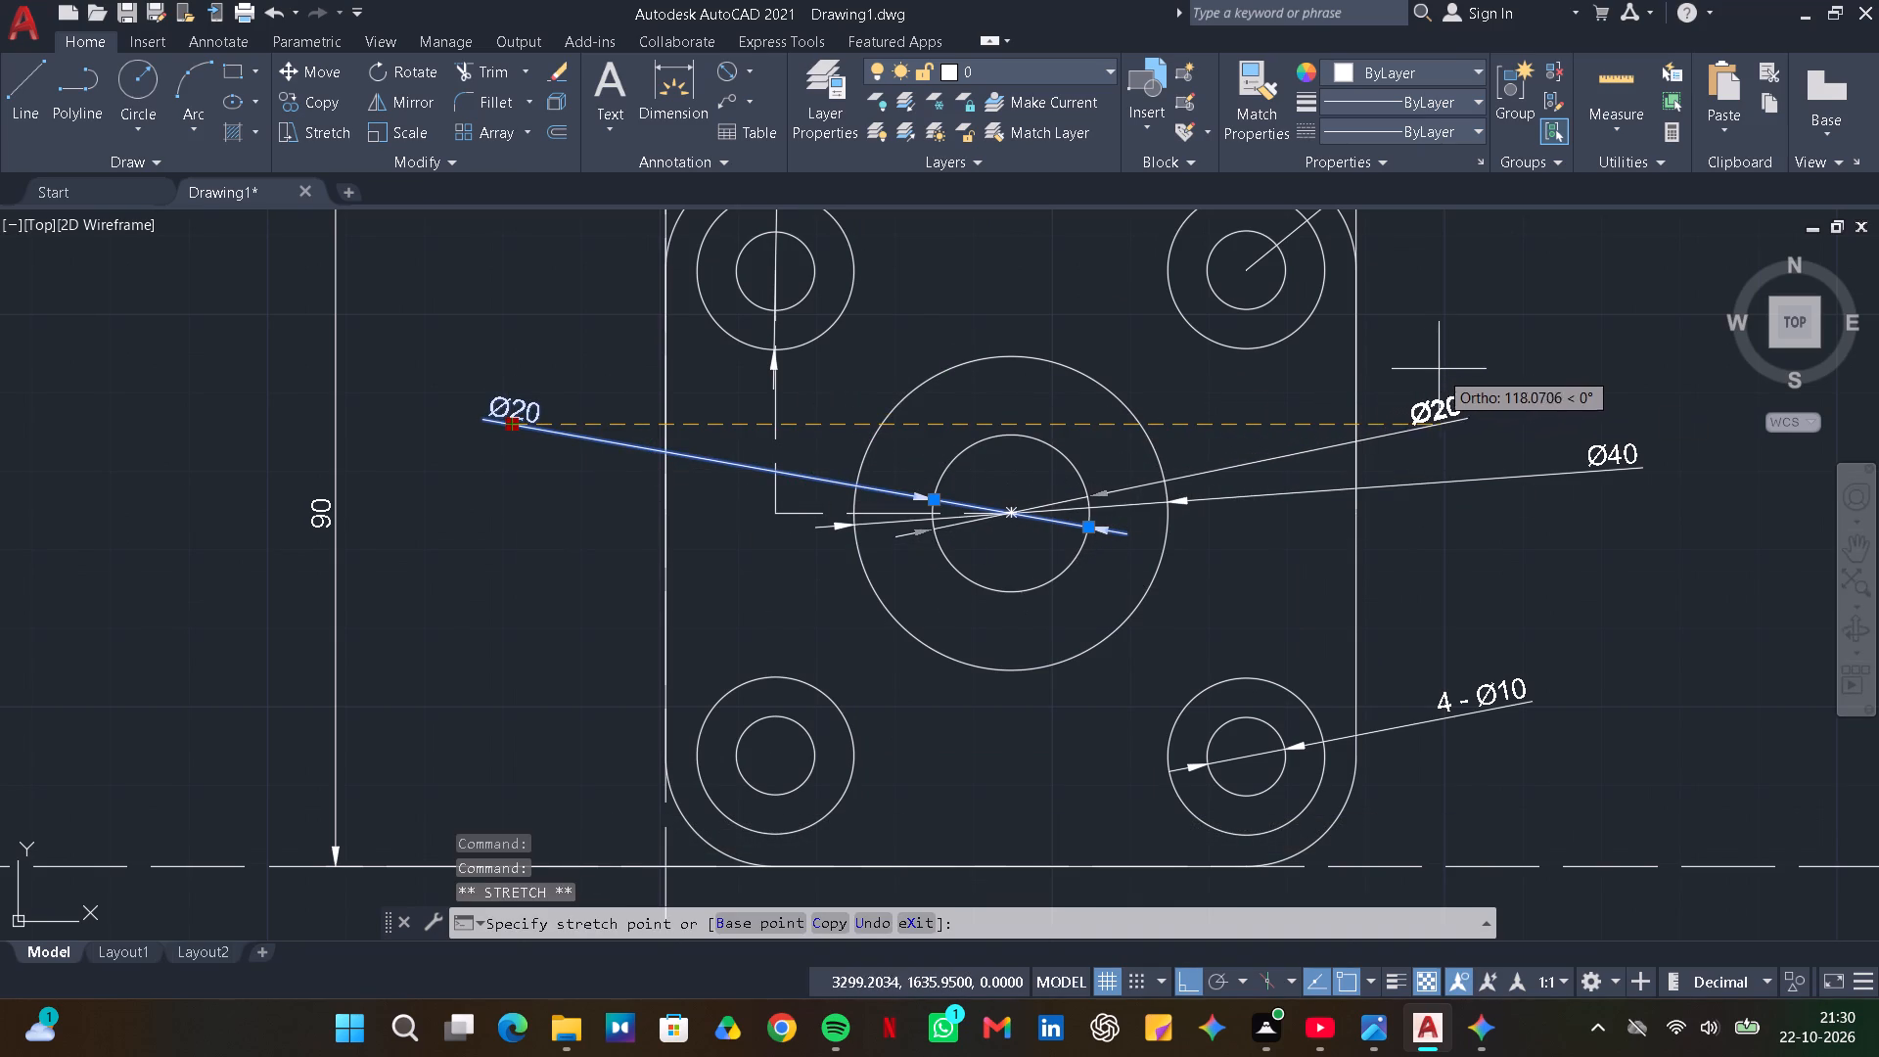
drag(1439, 369, 1447, 337)
click(1447, 337)
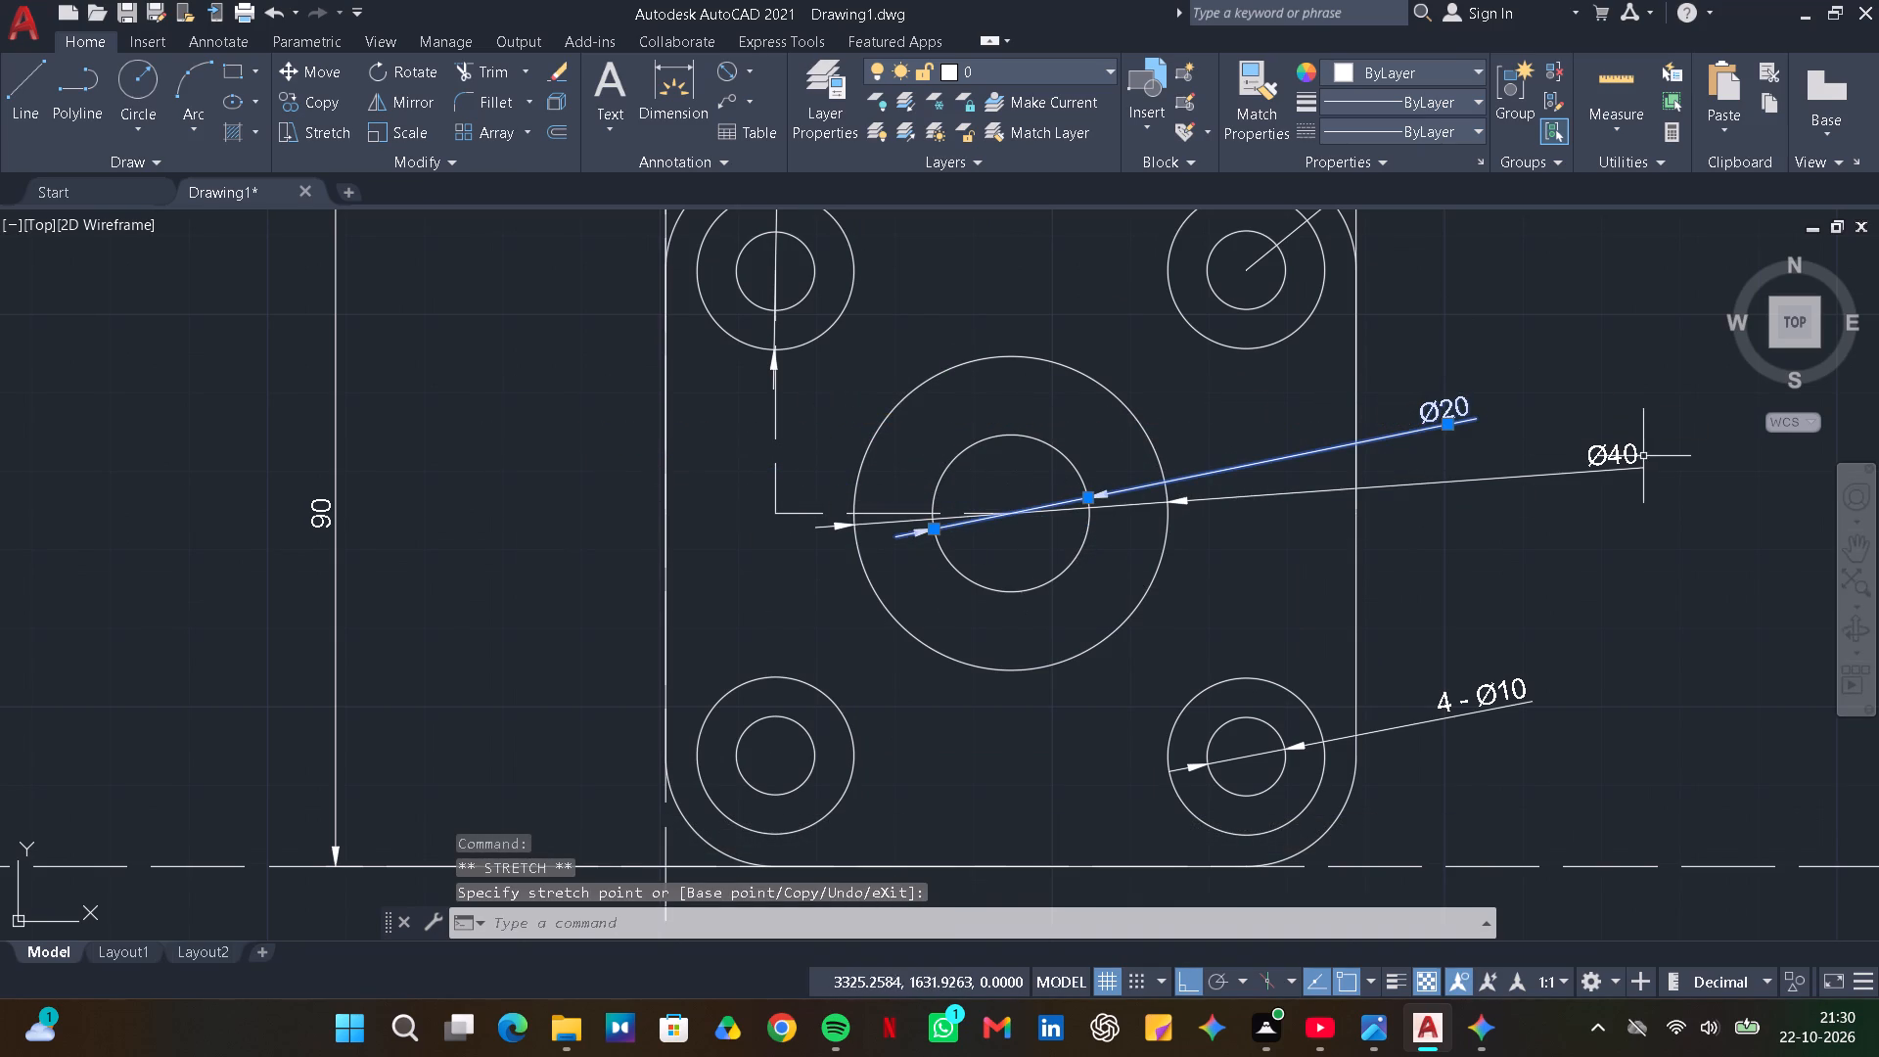
click(1642, 456)
click(1614, 467)
key(Escape)
key(Escape)
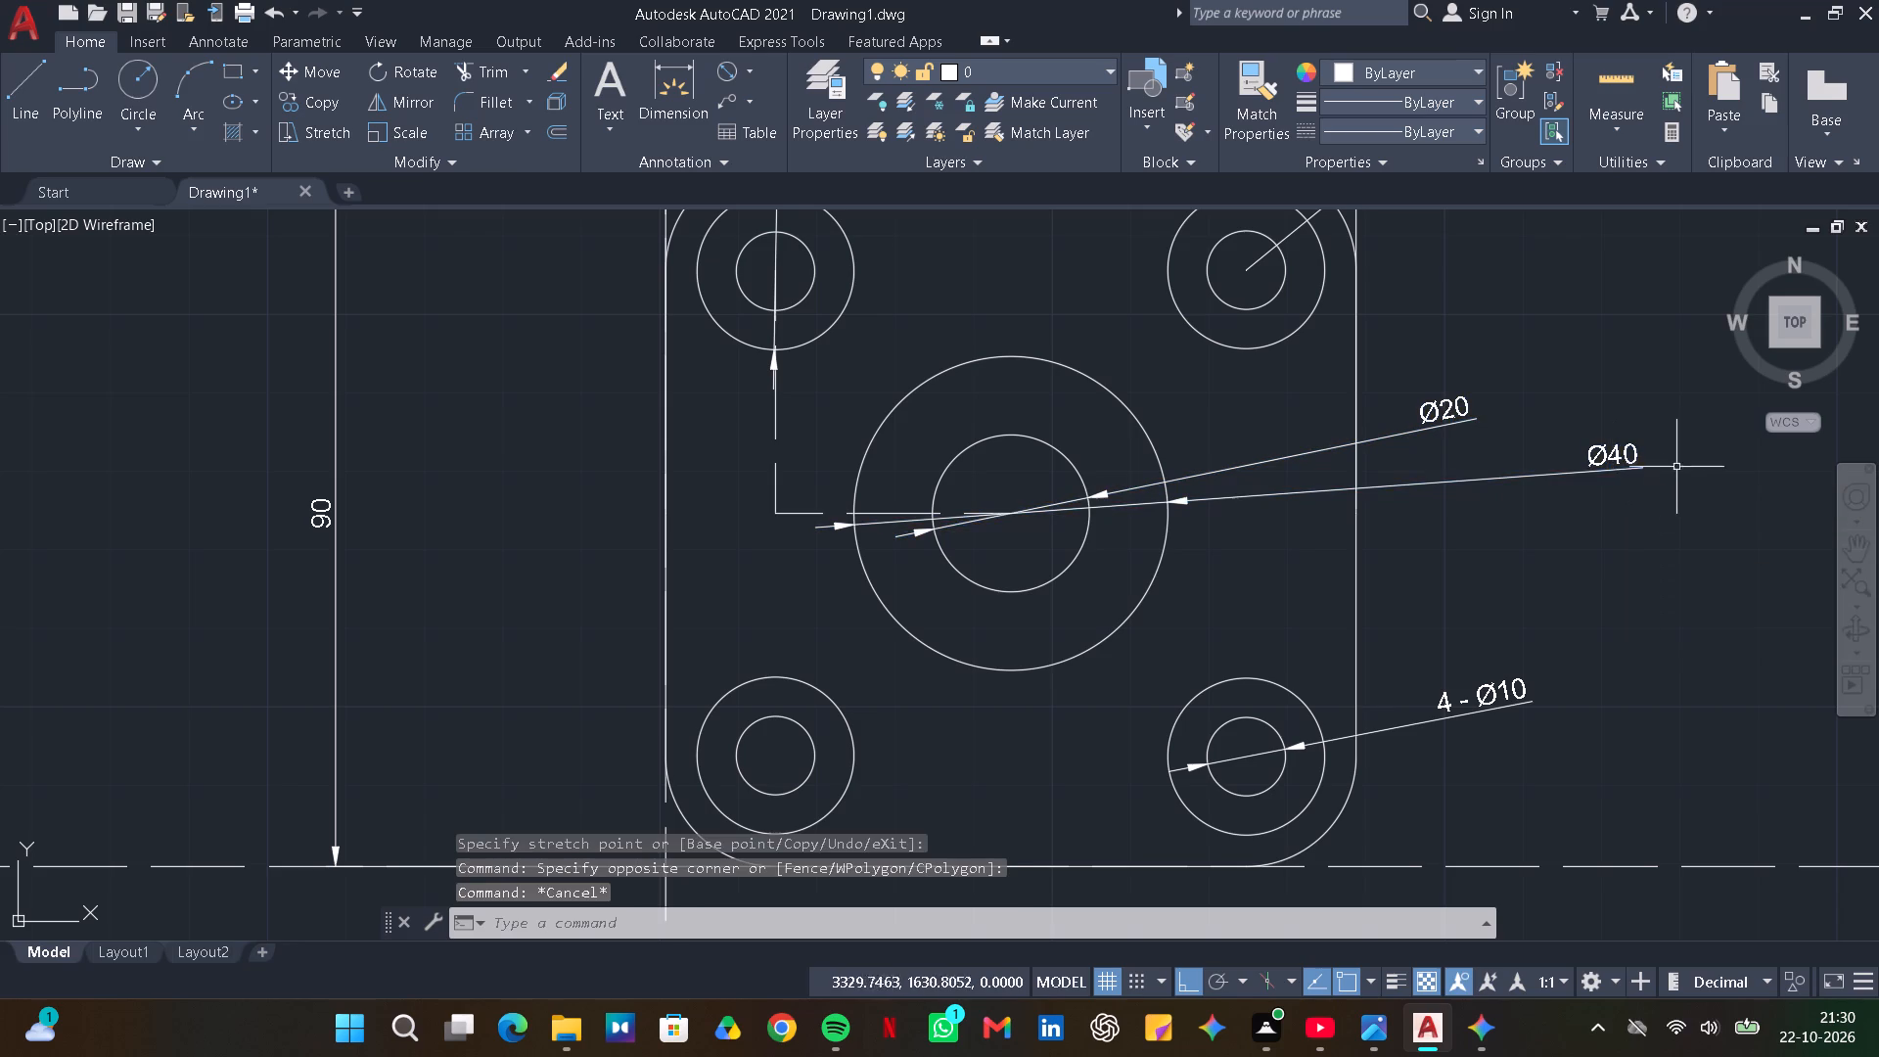
Move the outer centre circle's Ø40 dimension text below Ø20 and above 4 - Ø10, just outside the plate's right edge.
click(1617, 467)
drag(1614, 468, 1604, 528)
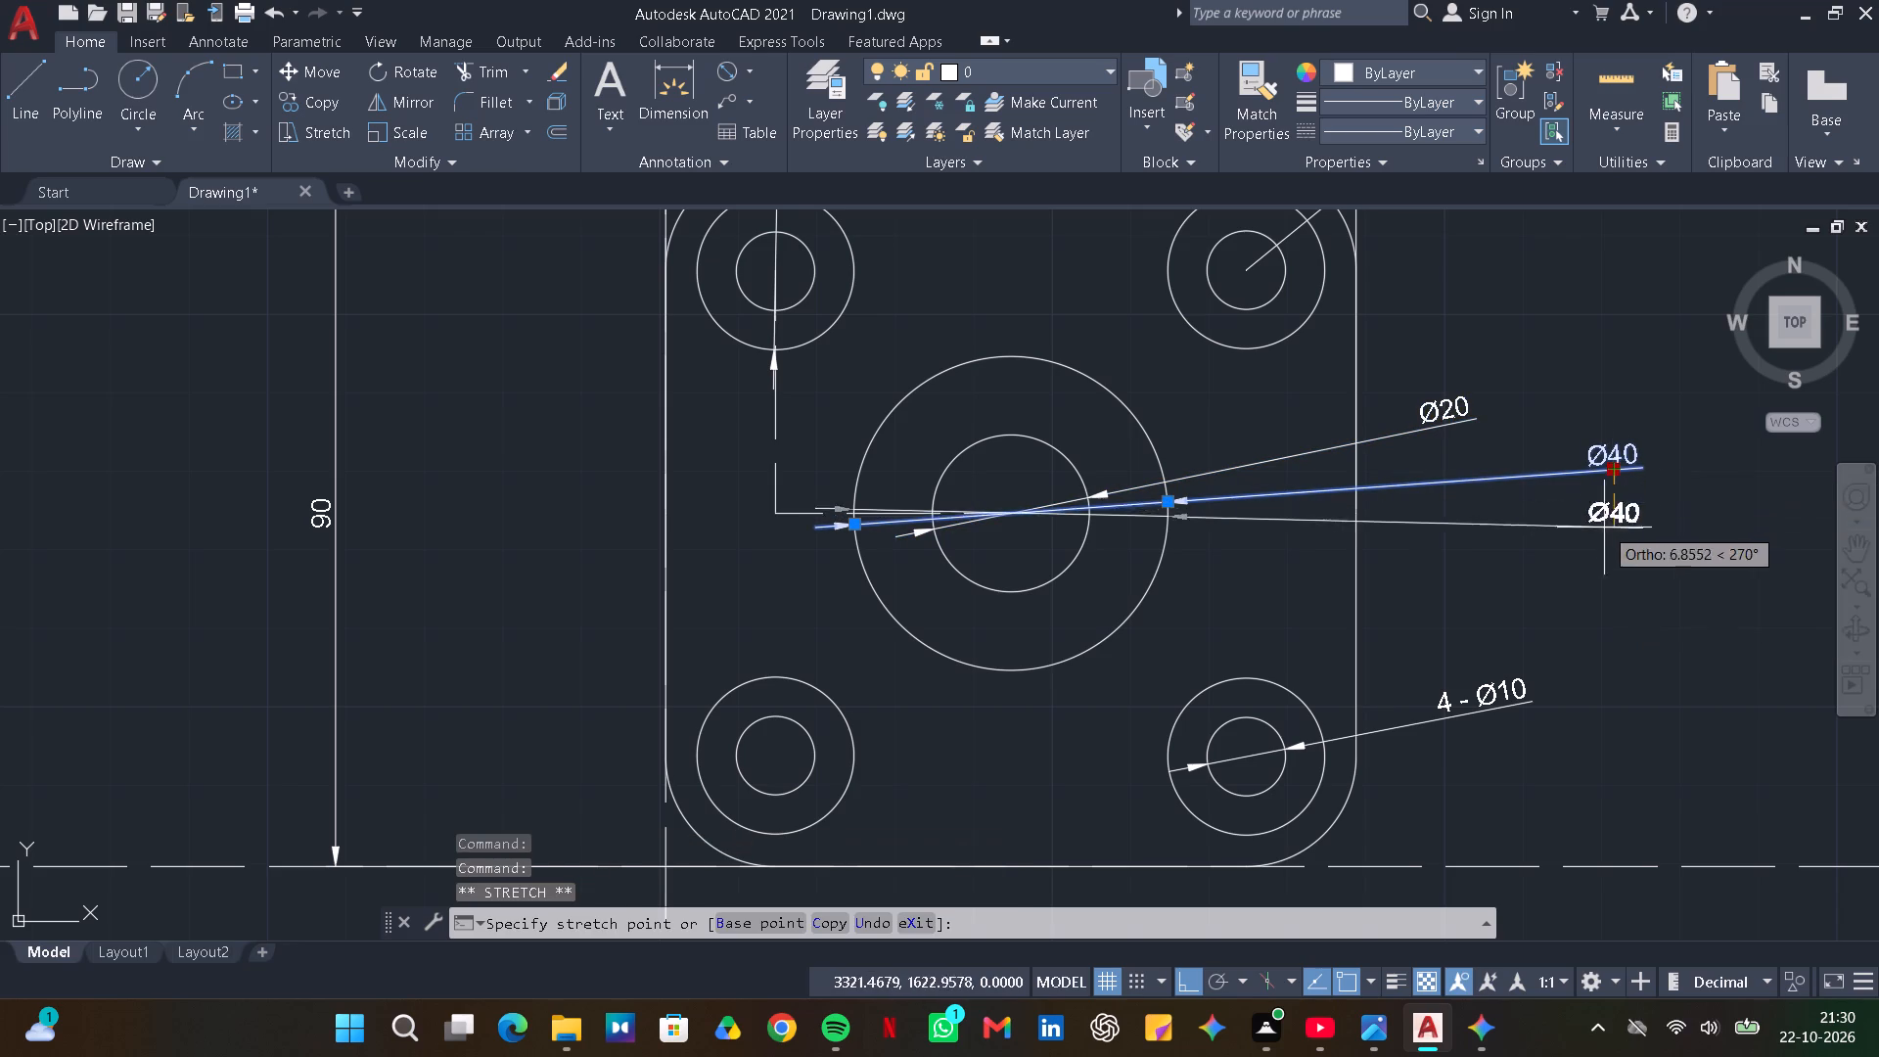
drag(1604, 528, 1448, 653)
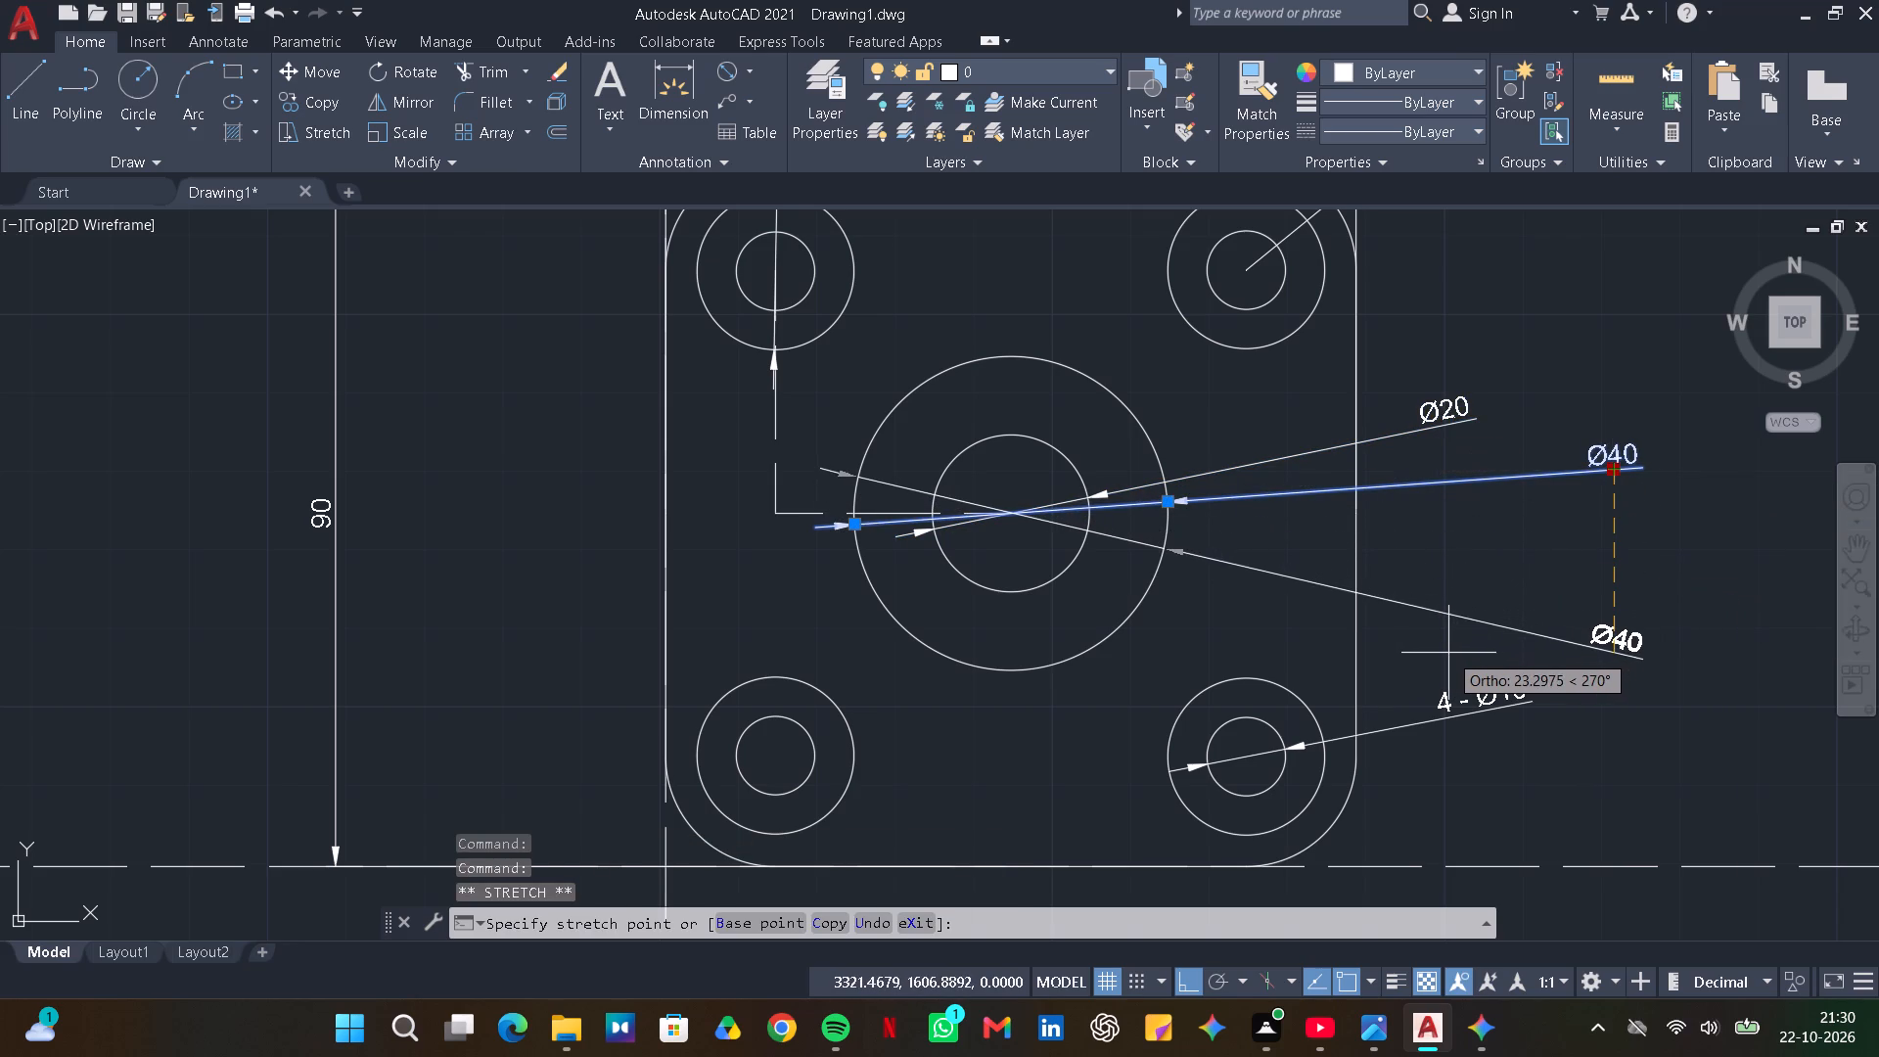
drag(1448, 653, 1443, 646)
click(1443, 646)
key(Escape)
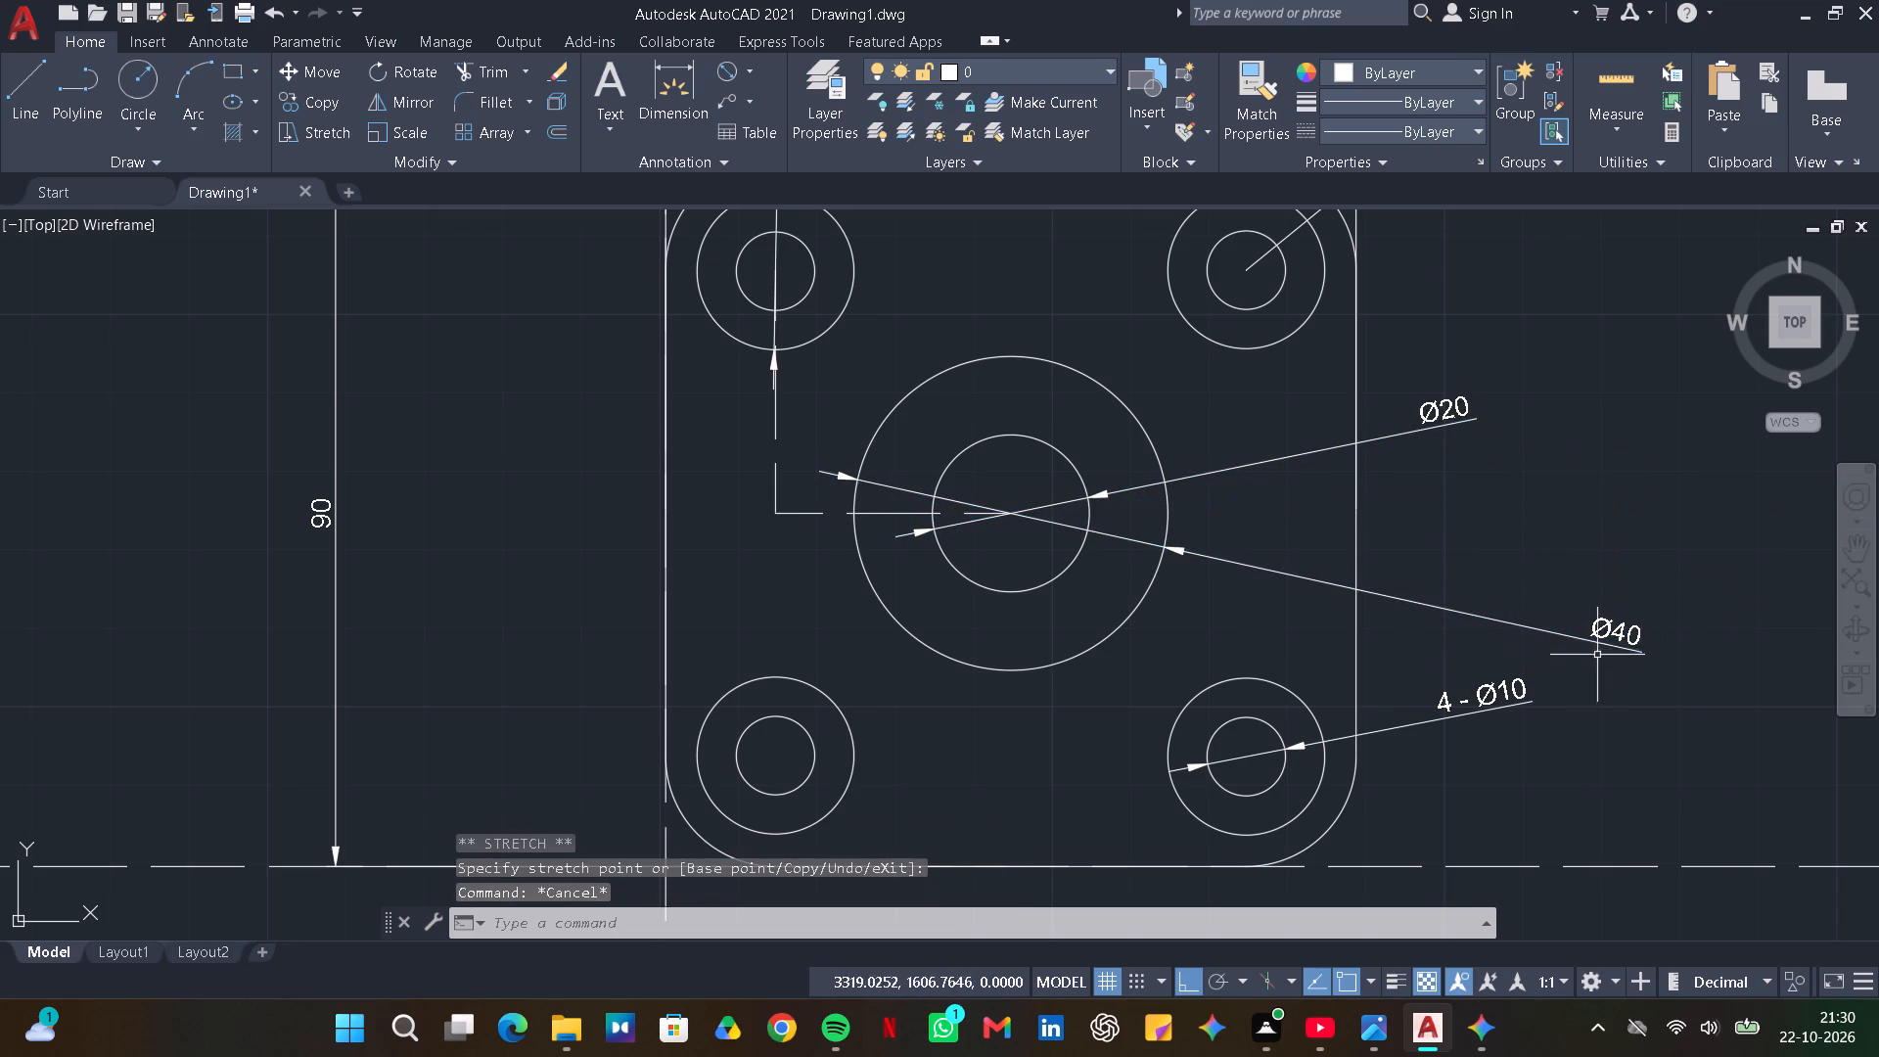
click(1613, 651)
key(Escape)
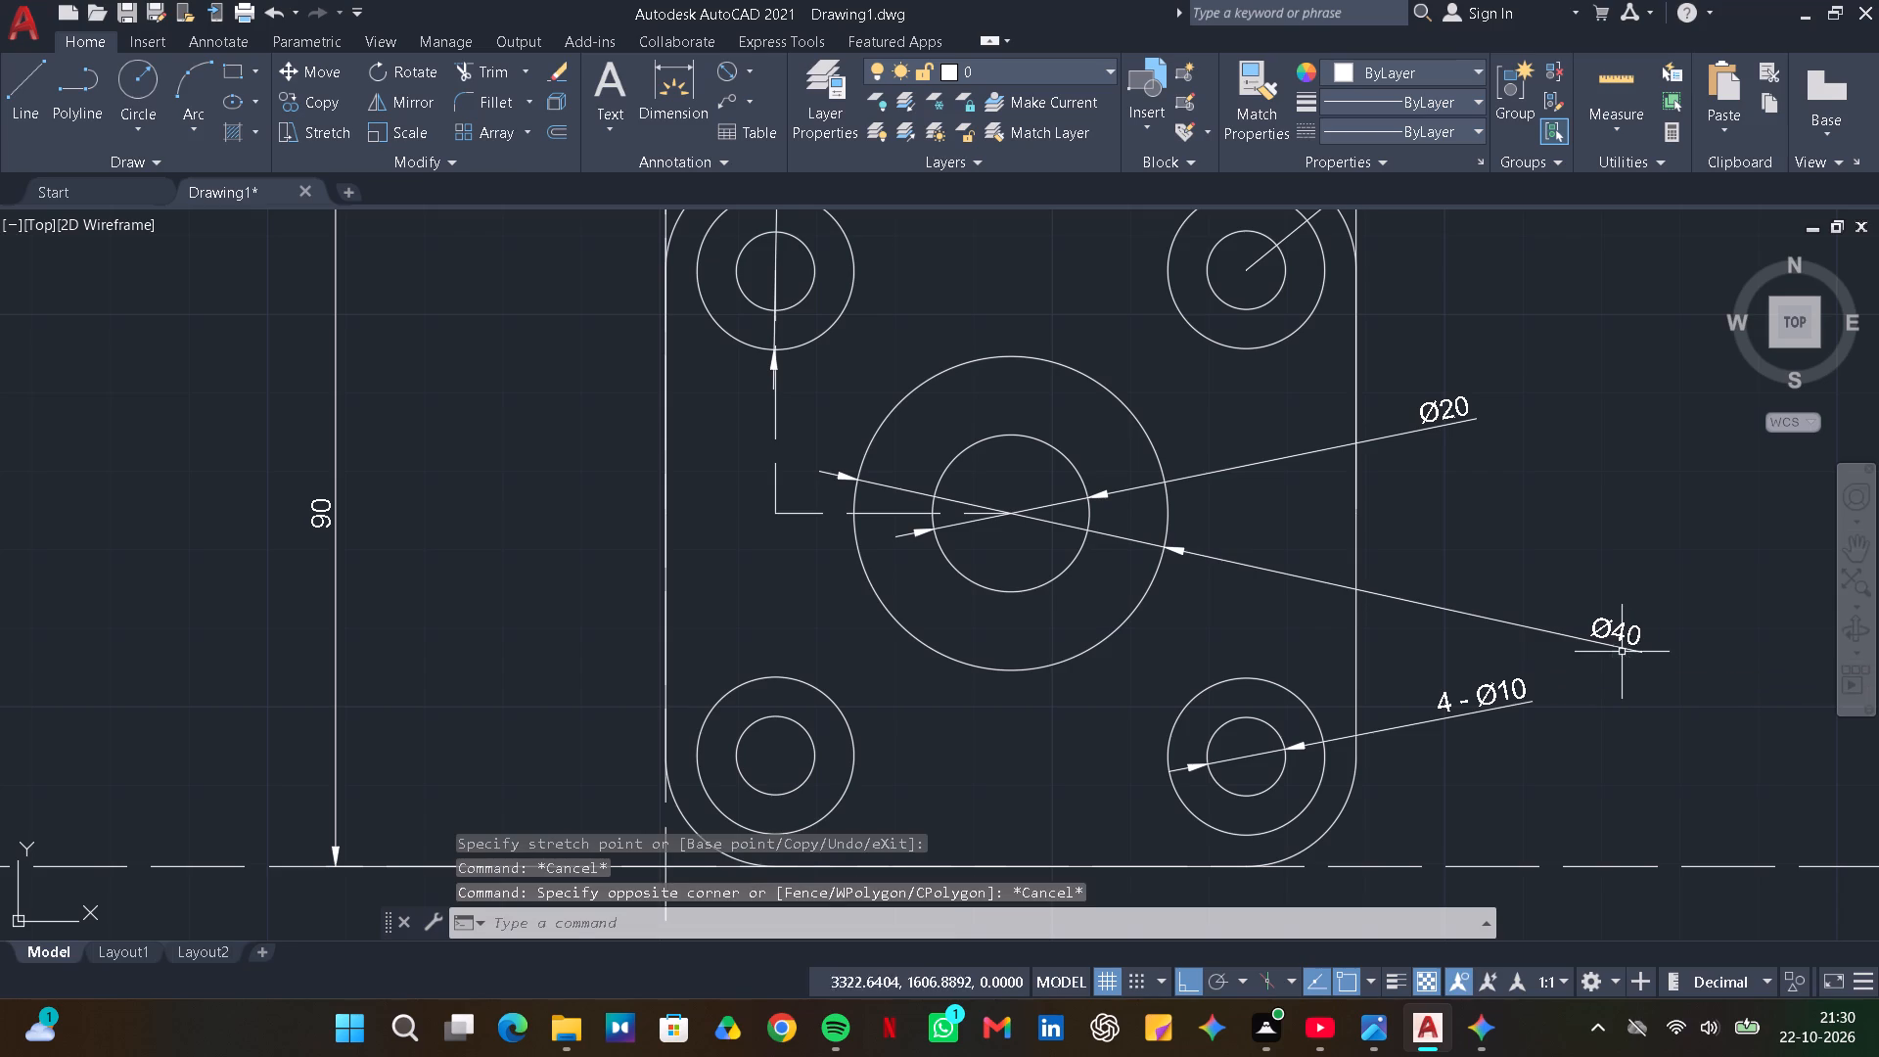
click(1619, 638)
drag(1619, 650, 1503, 625)
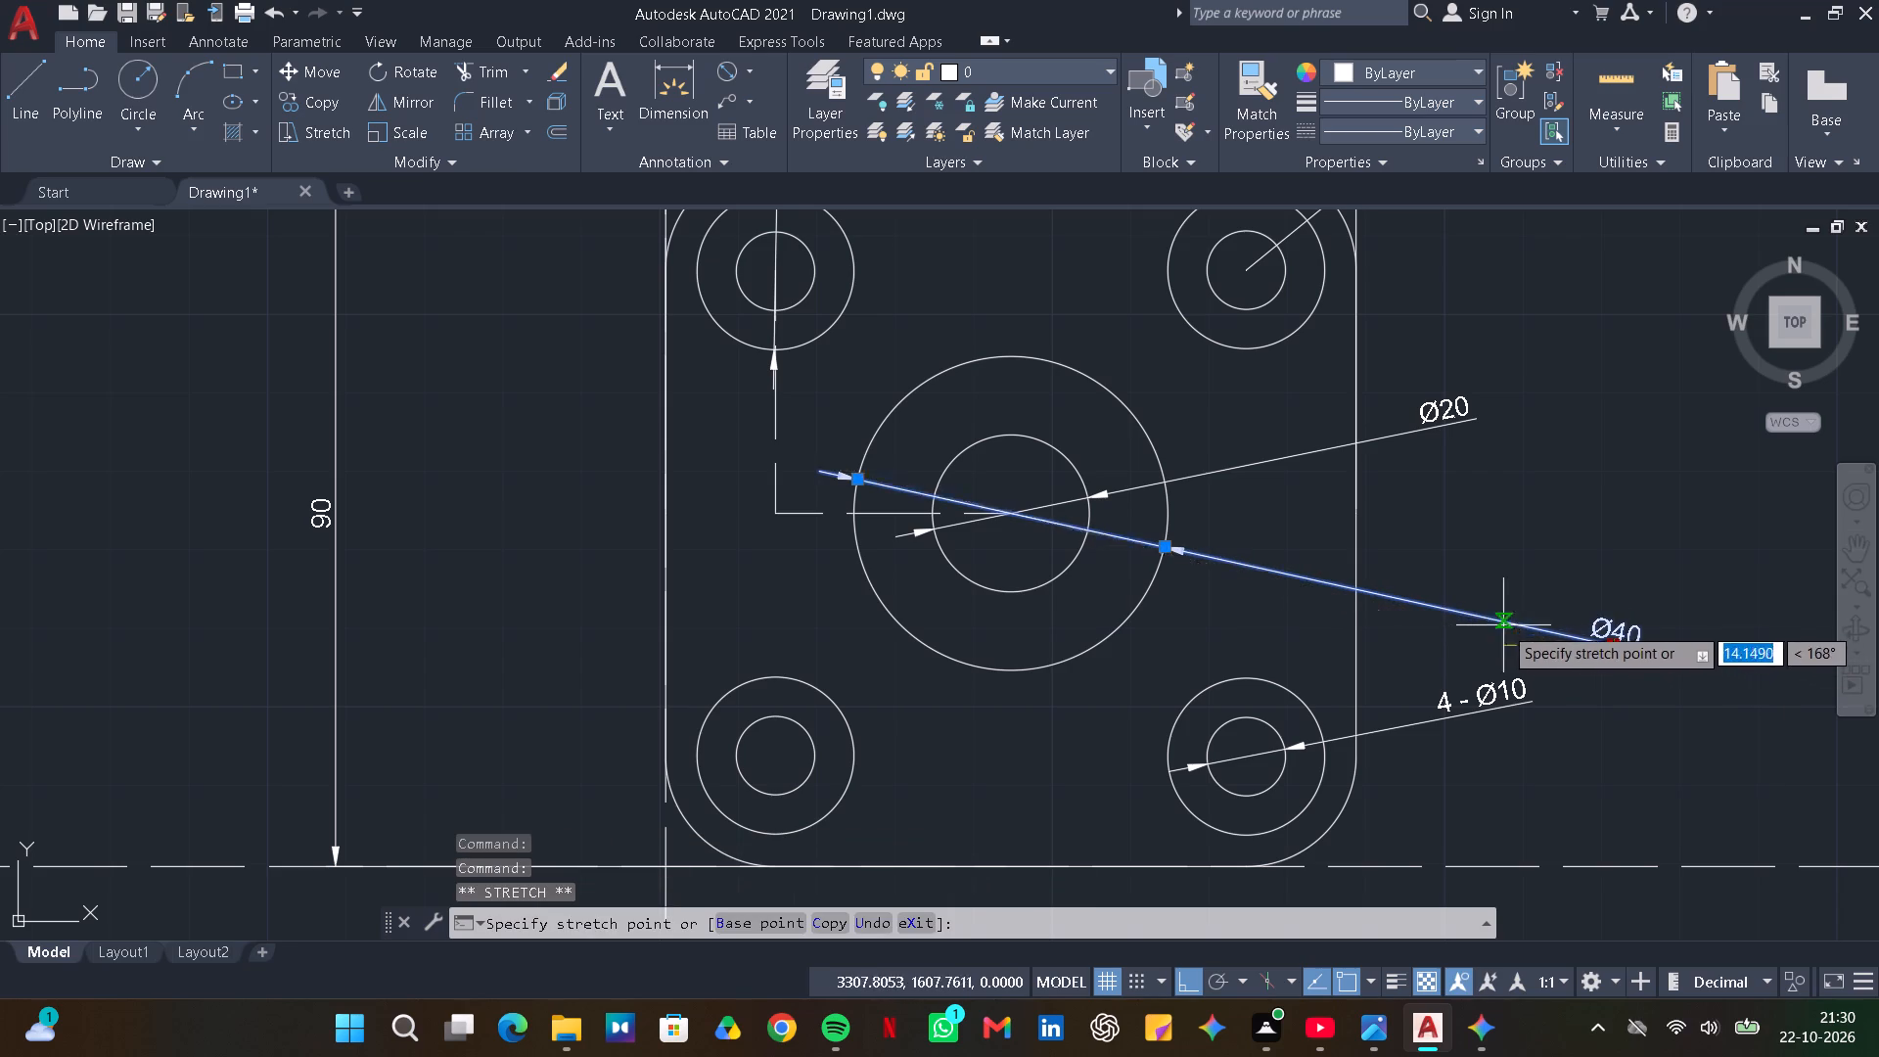
drag(1503, 625, 1461, 600)
click(1461, 600)
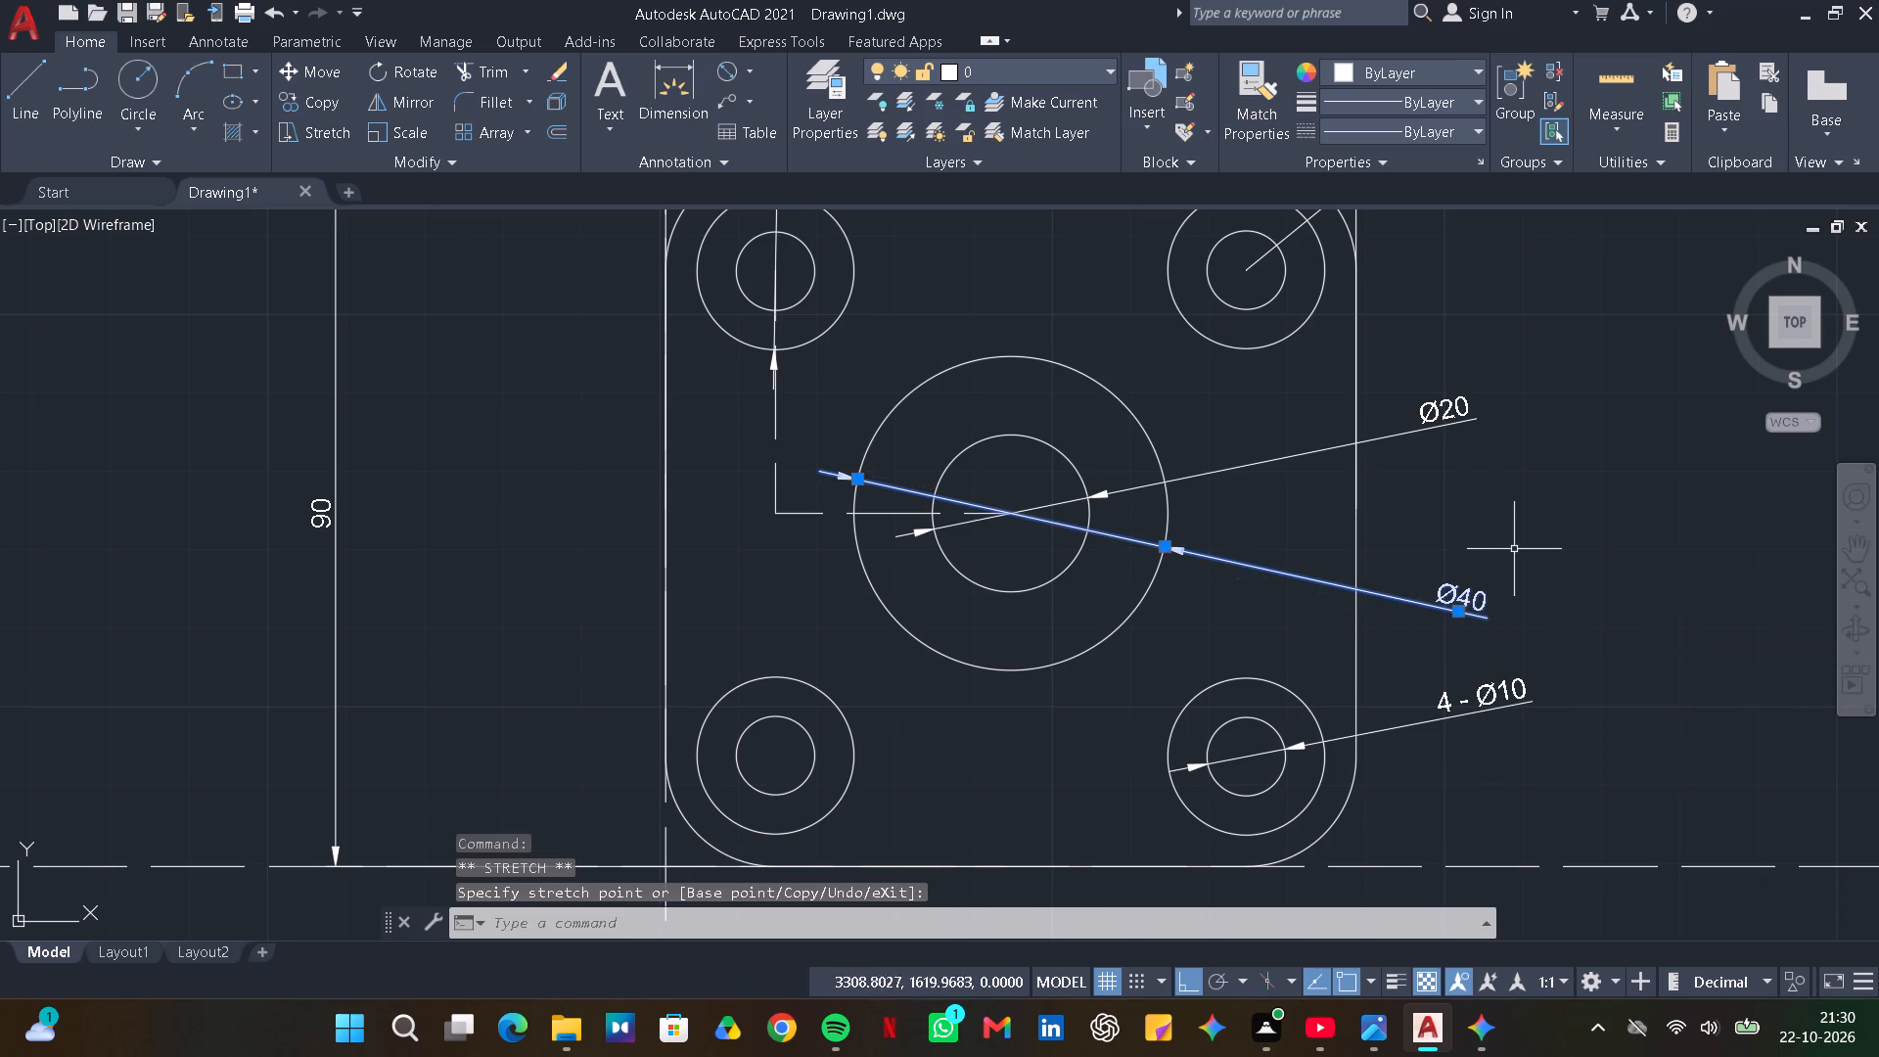
click(1516, 546)
key(Escape)
key(Escape)
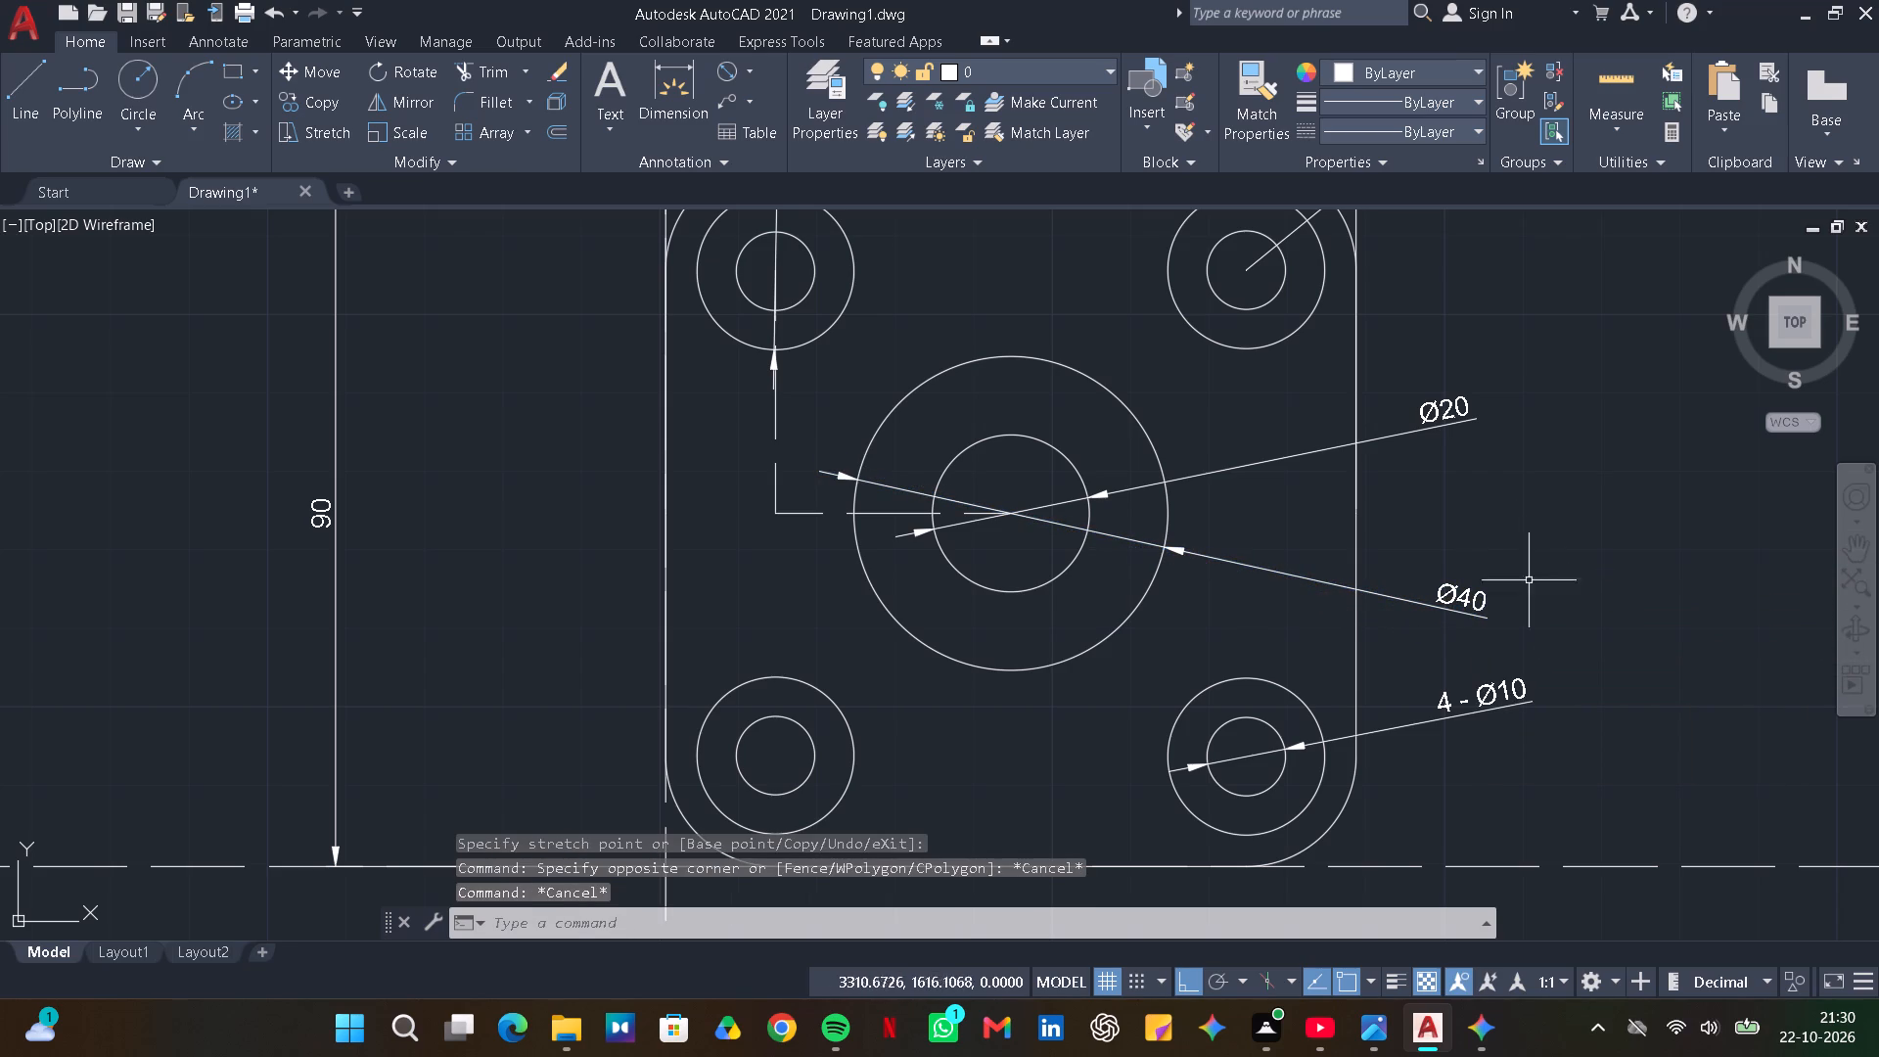
Query the drawing's log file path with the LOGFILENAME system variable.
ctrl+scroll(844, 381, down, 2)
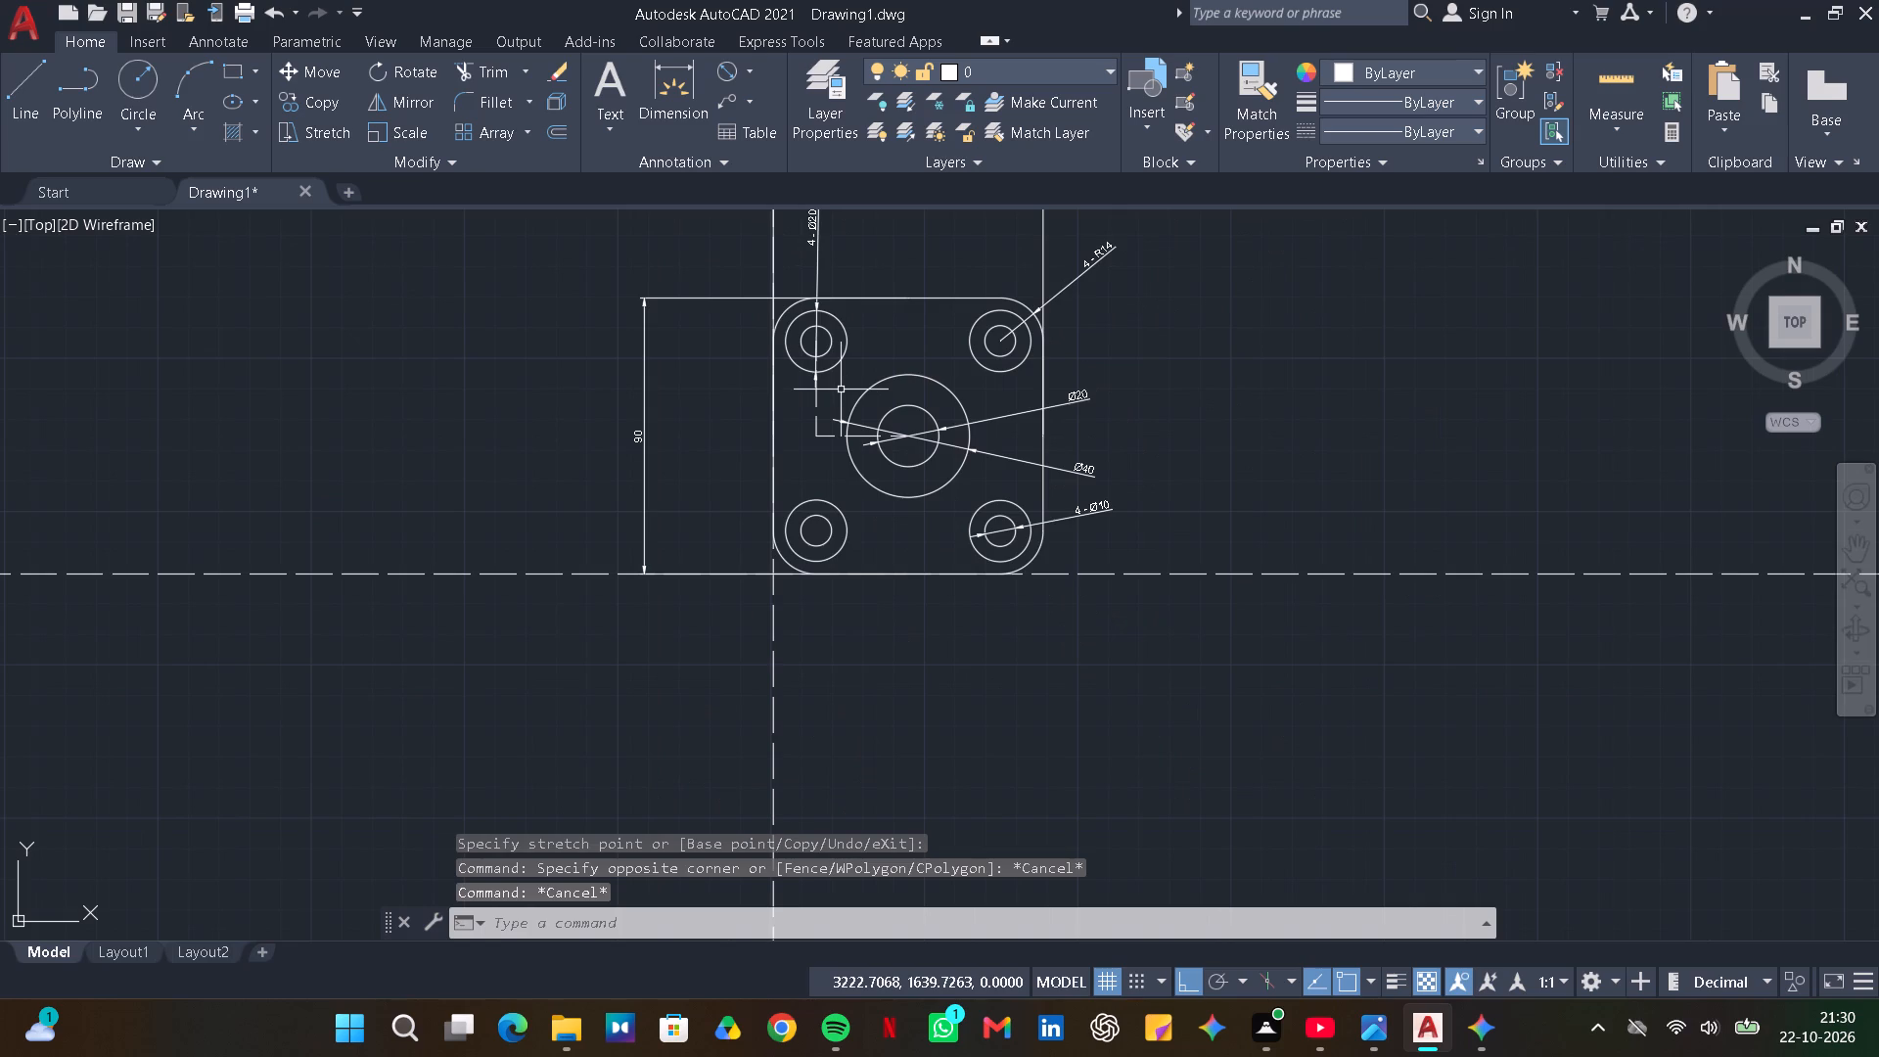
ctrl+scroll(841, 390, down, 1)
click(675, 923)
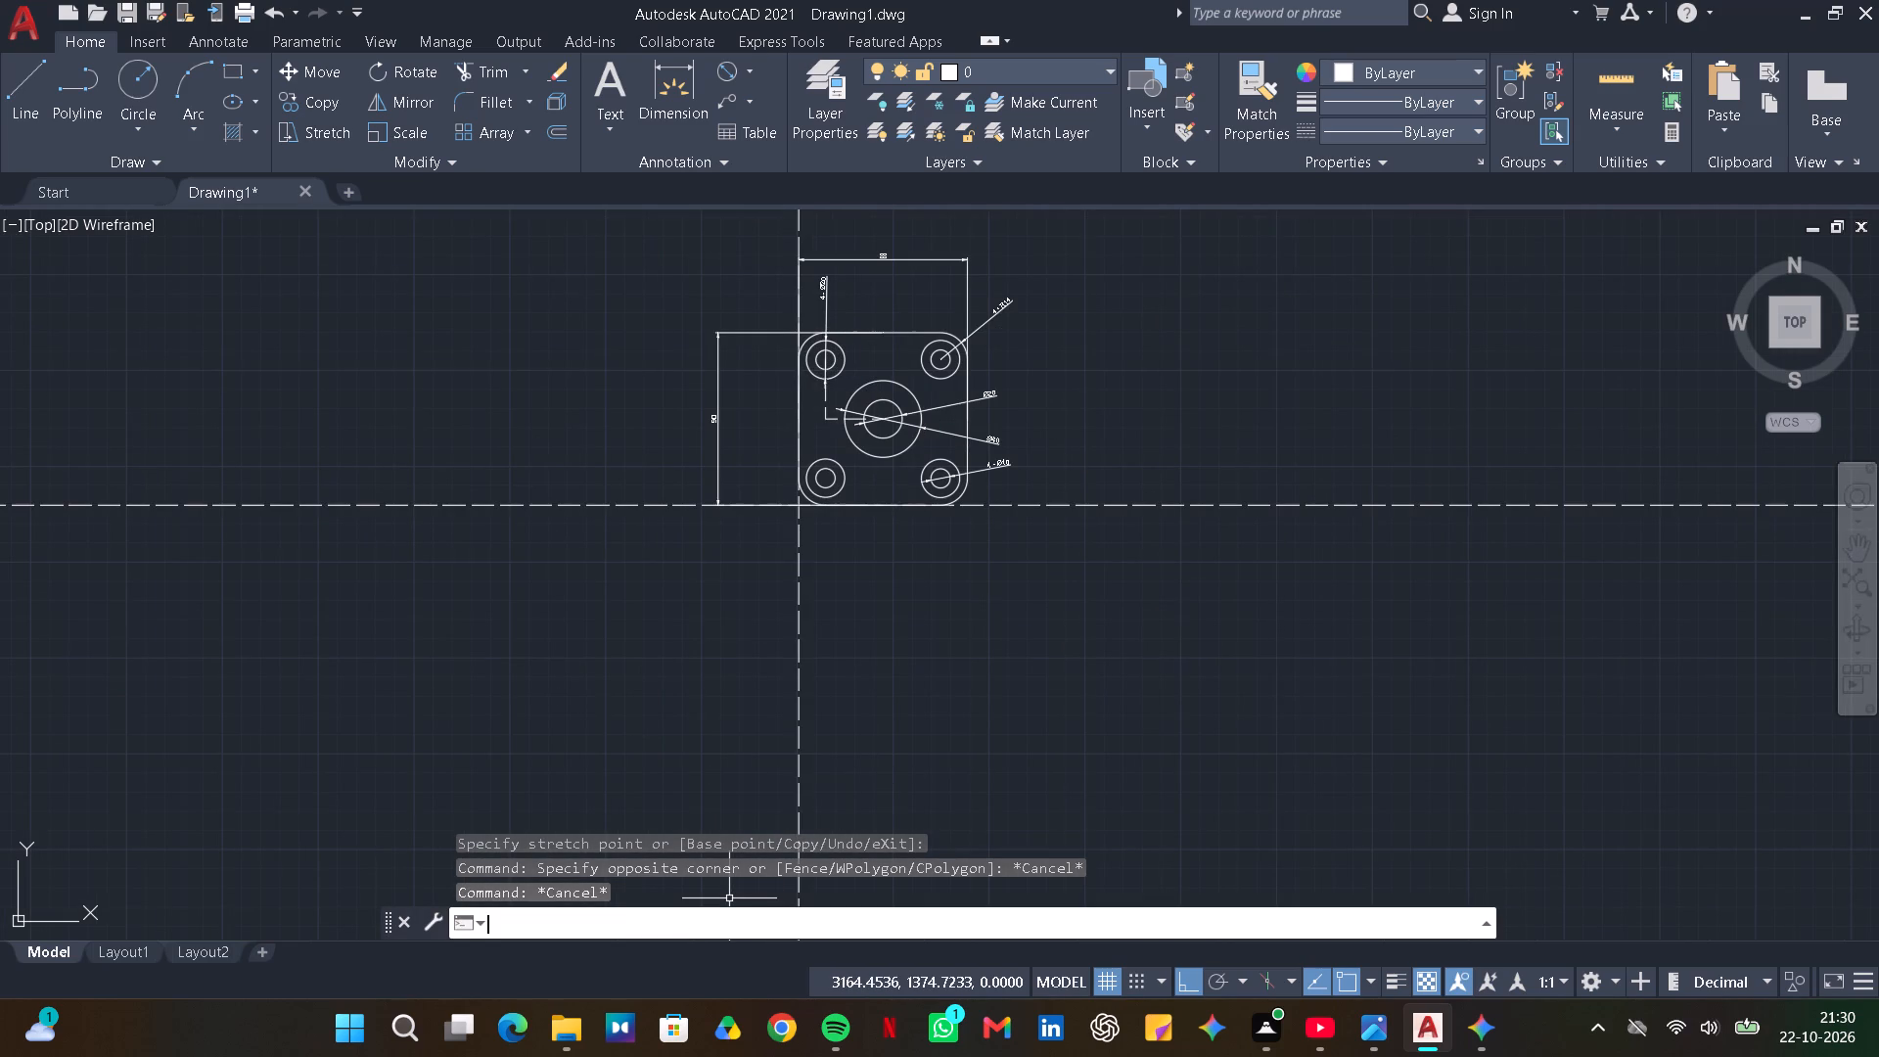
text(logfilename)
click(611, 882)
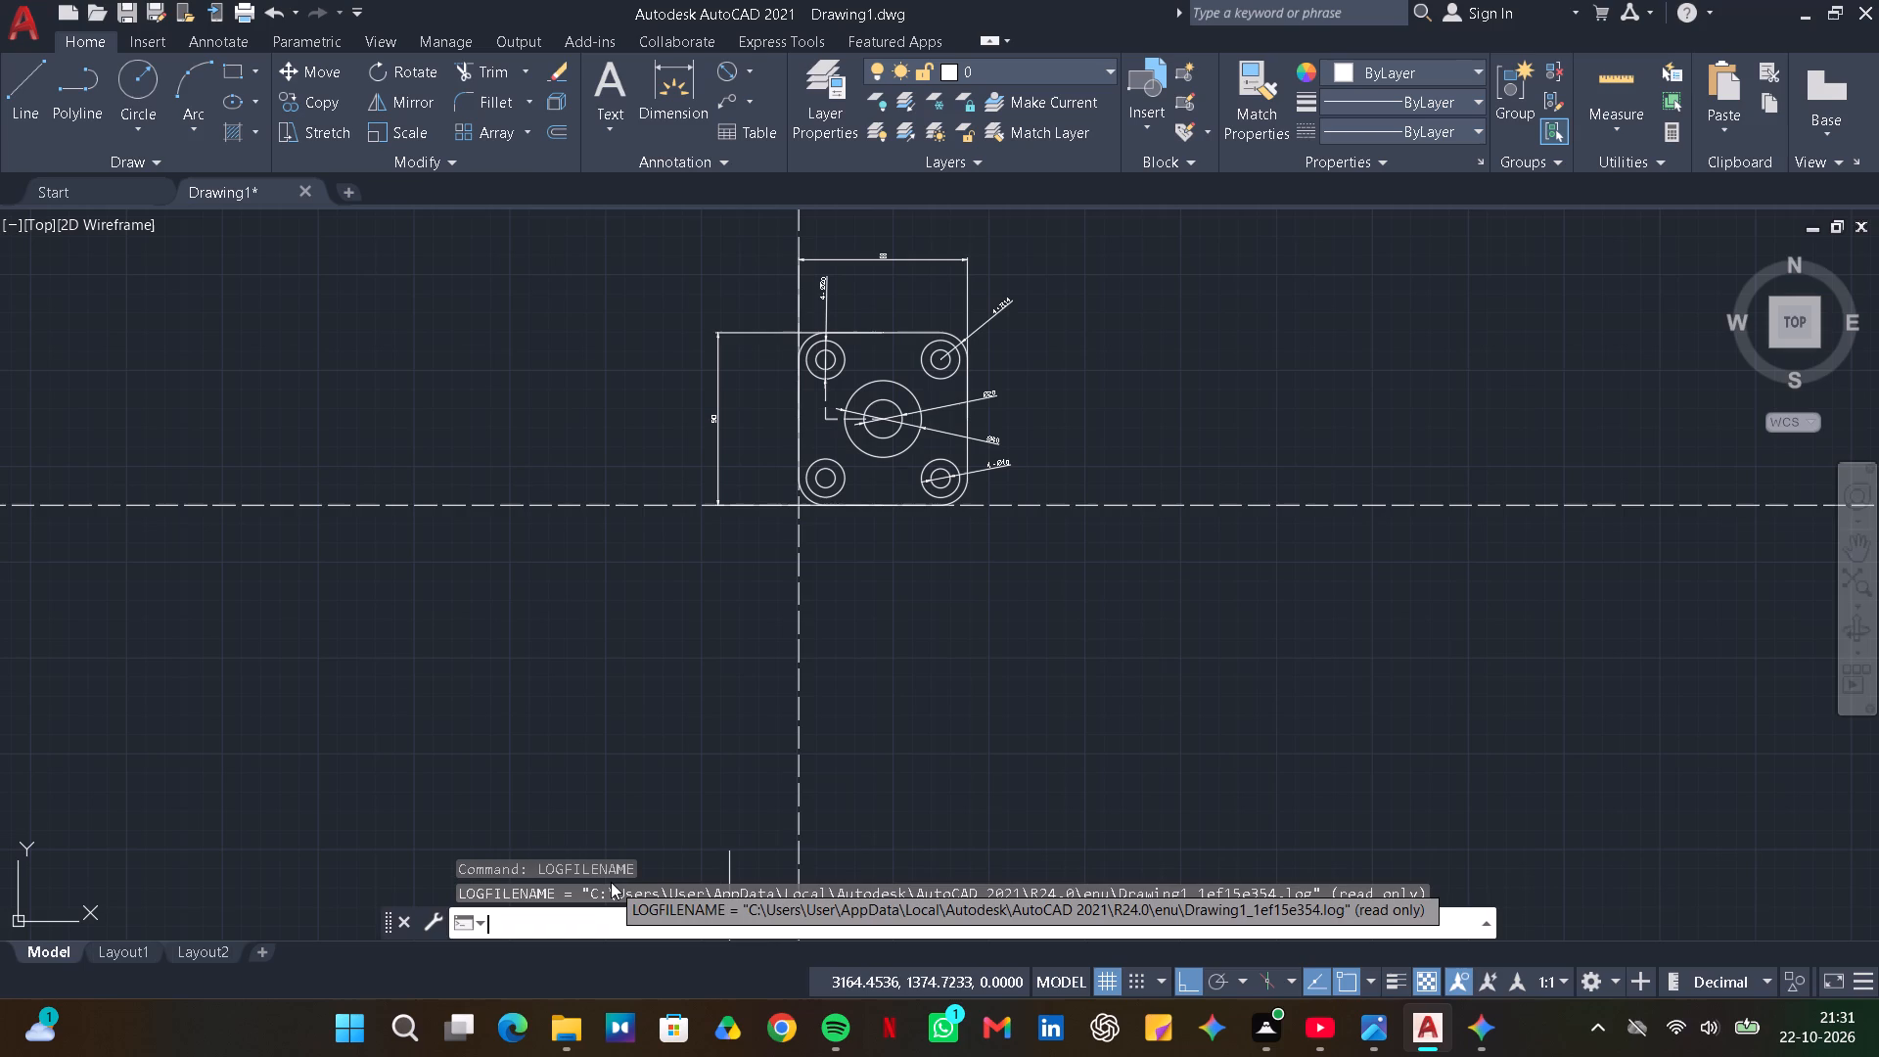
Save the drawing as Drawing4.dwg in the Desktop folder FUJI INTERNSHIP, subfolder DAY - 01.
key(ctrl+s)
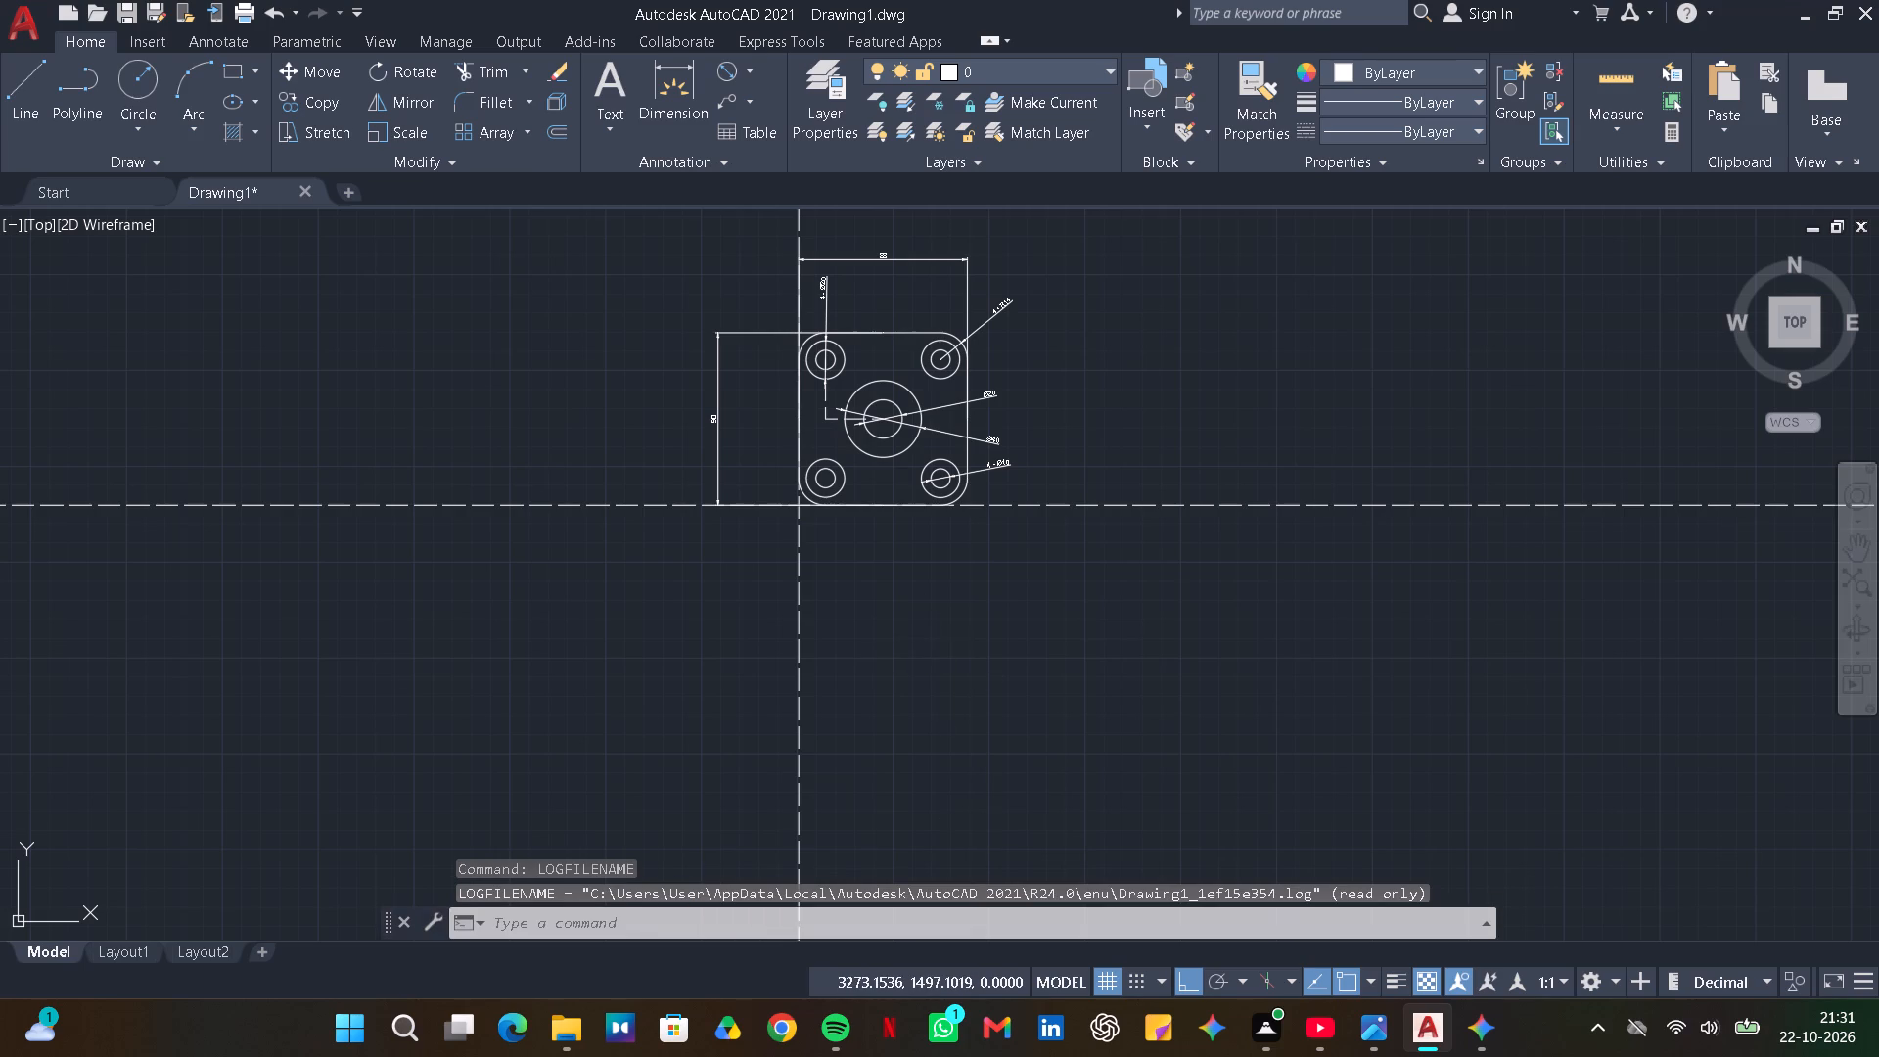
click(591, 481)
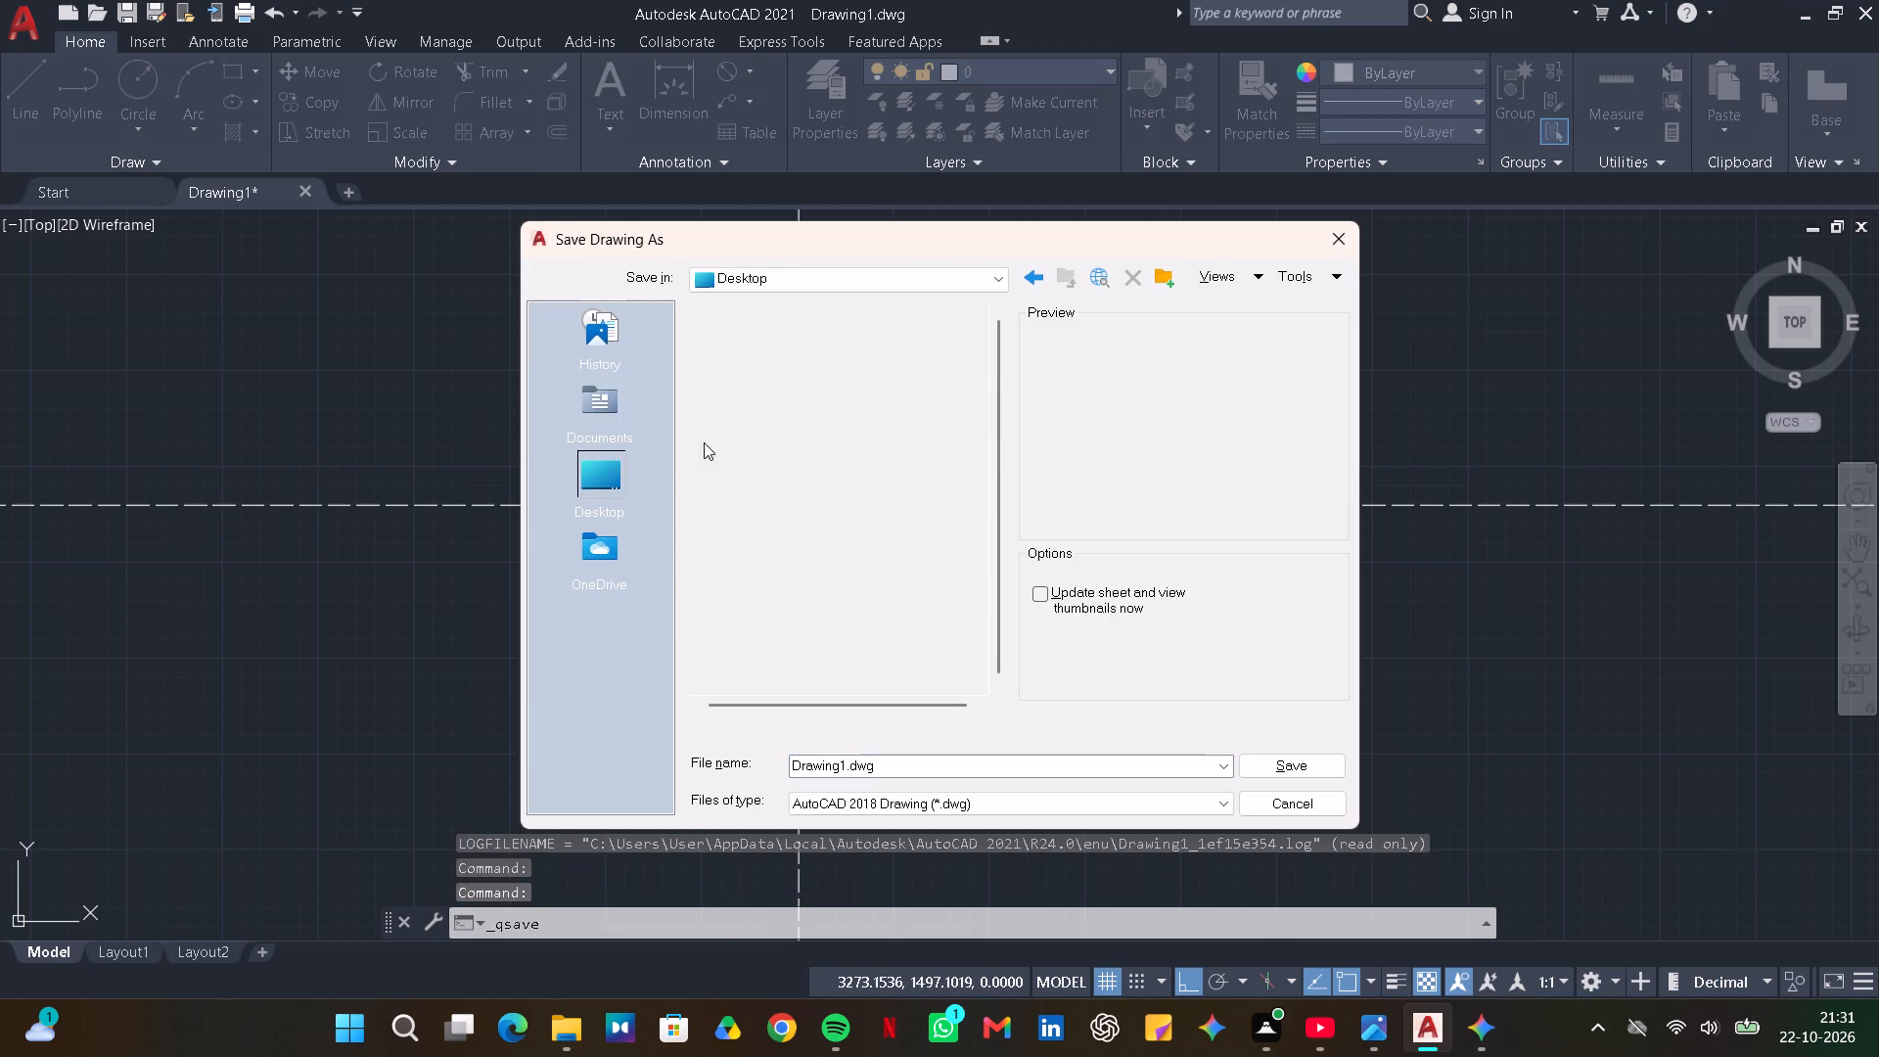
double_click(793, 615)
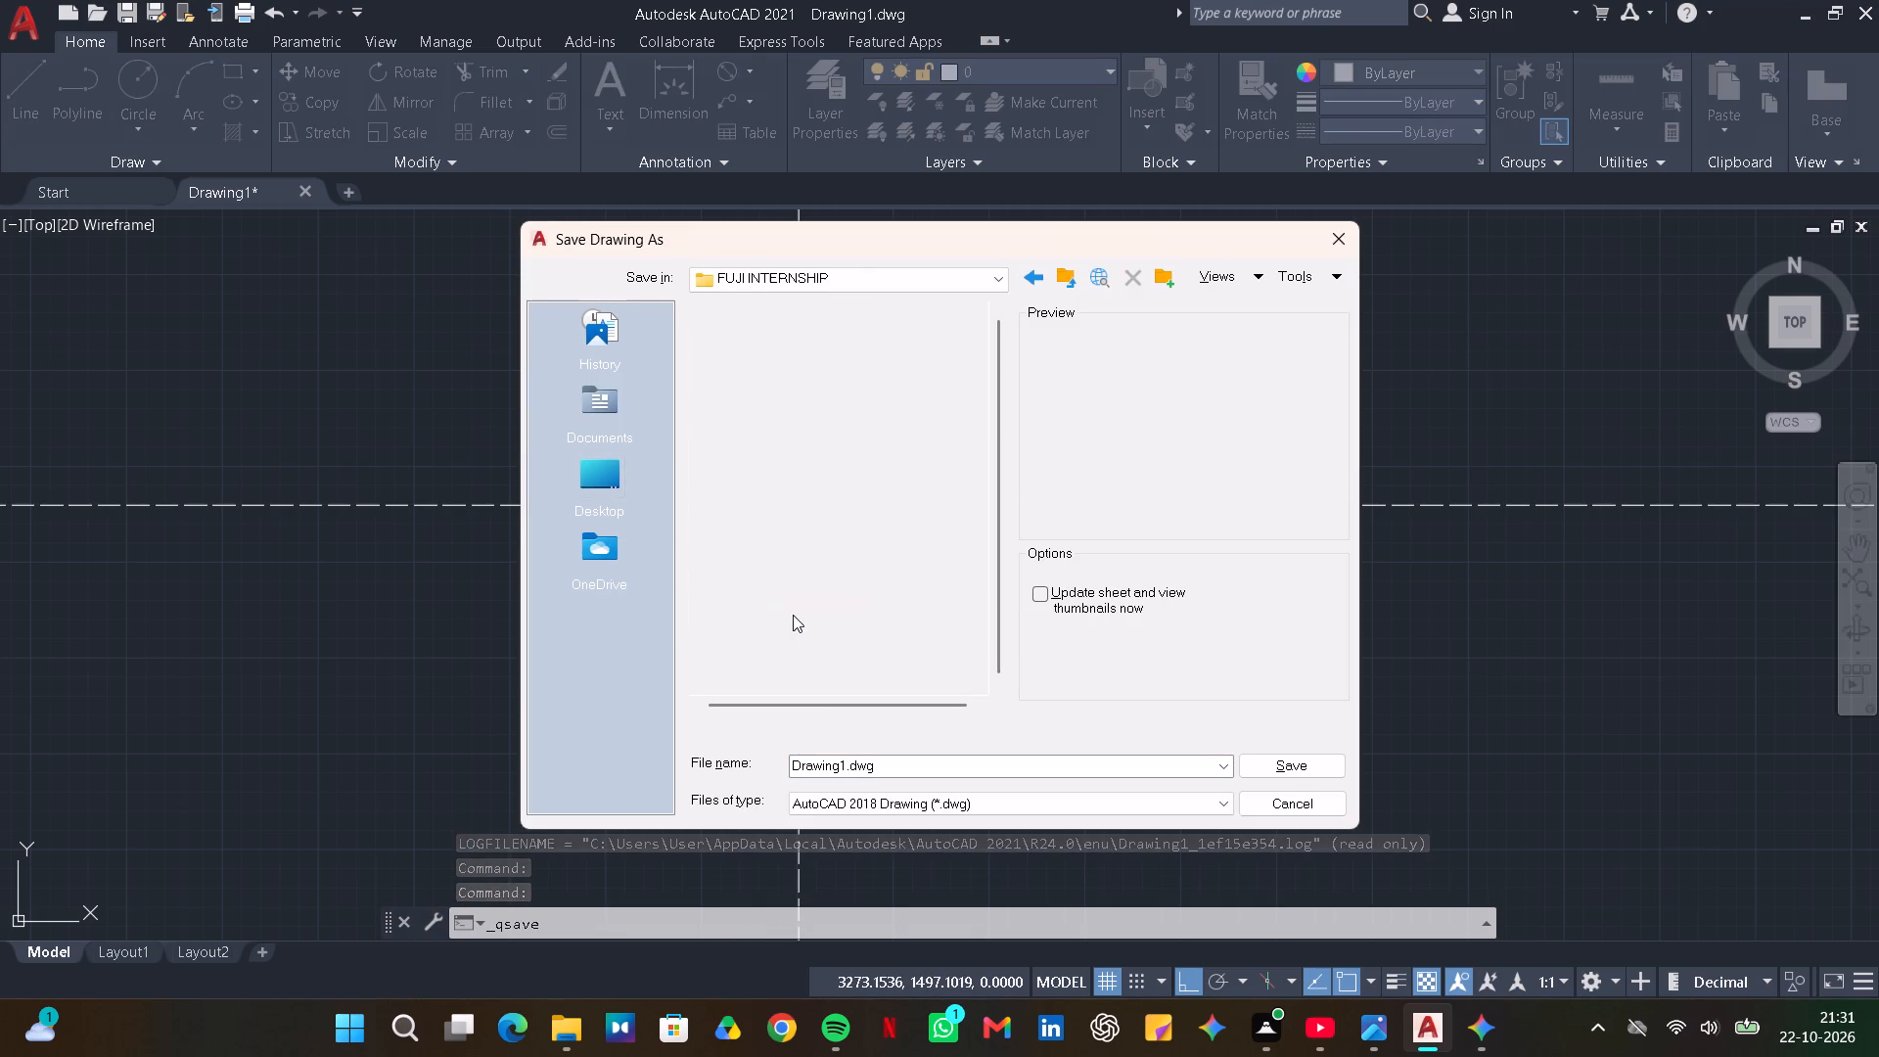
double_click(740, 344)
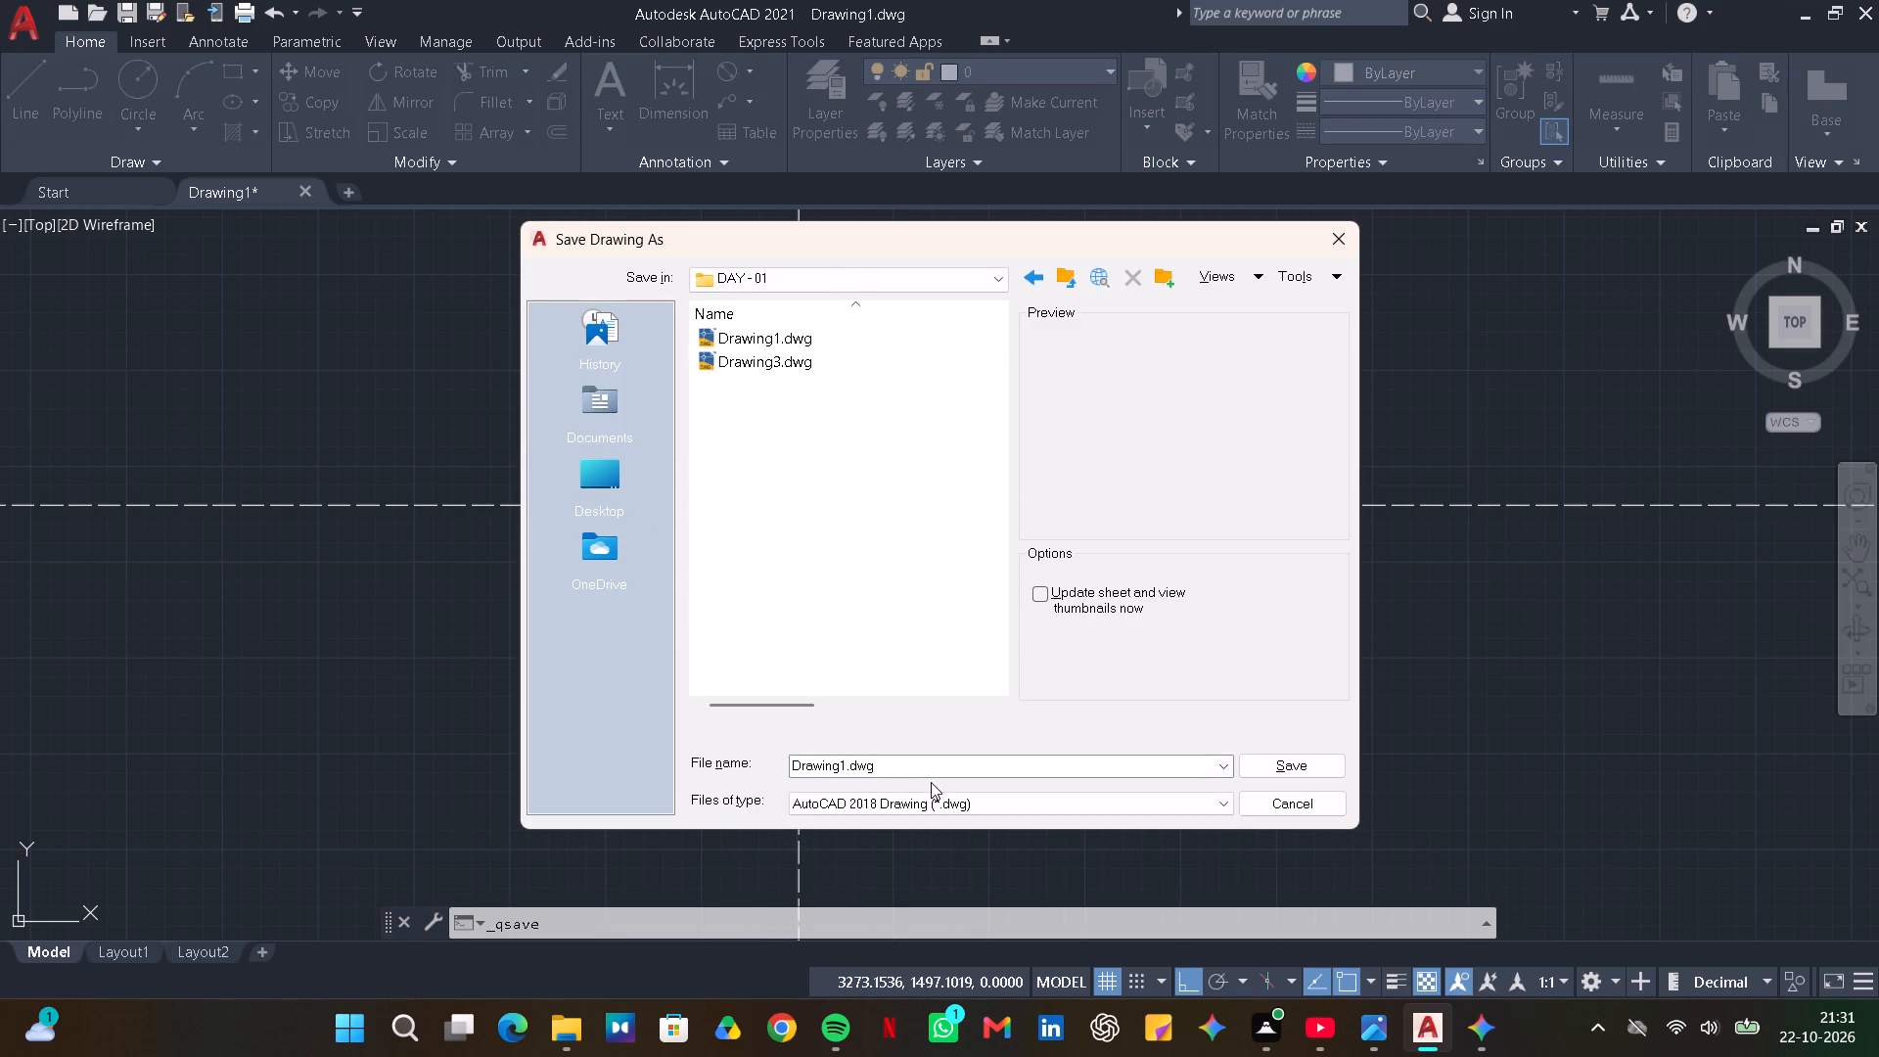
click(846, 770)
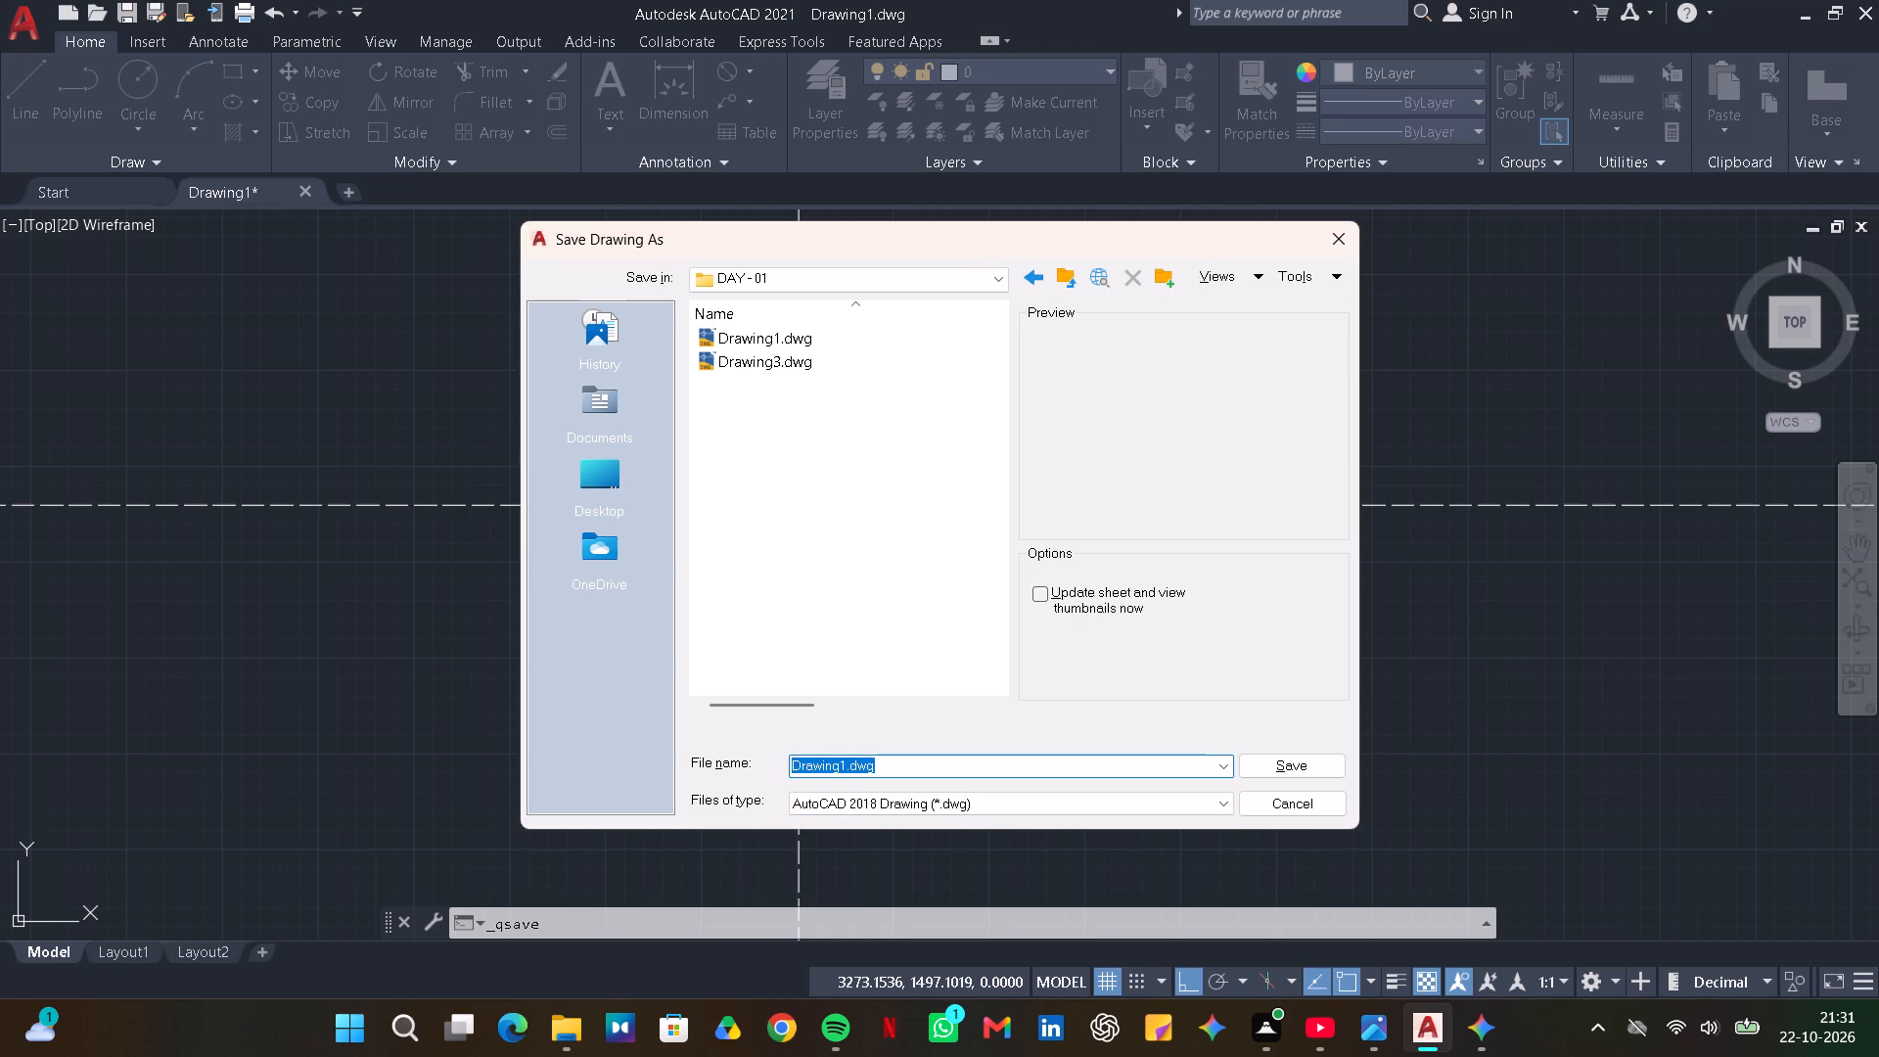
click(845, 770)
key(BackSpace)
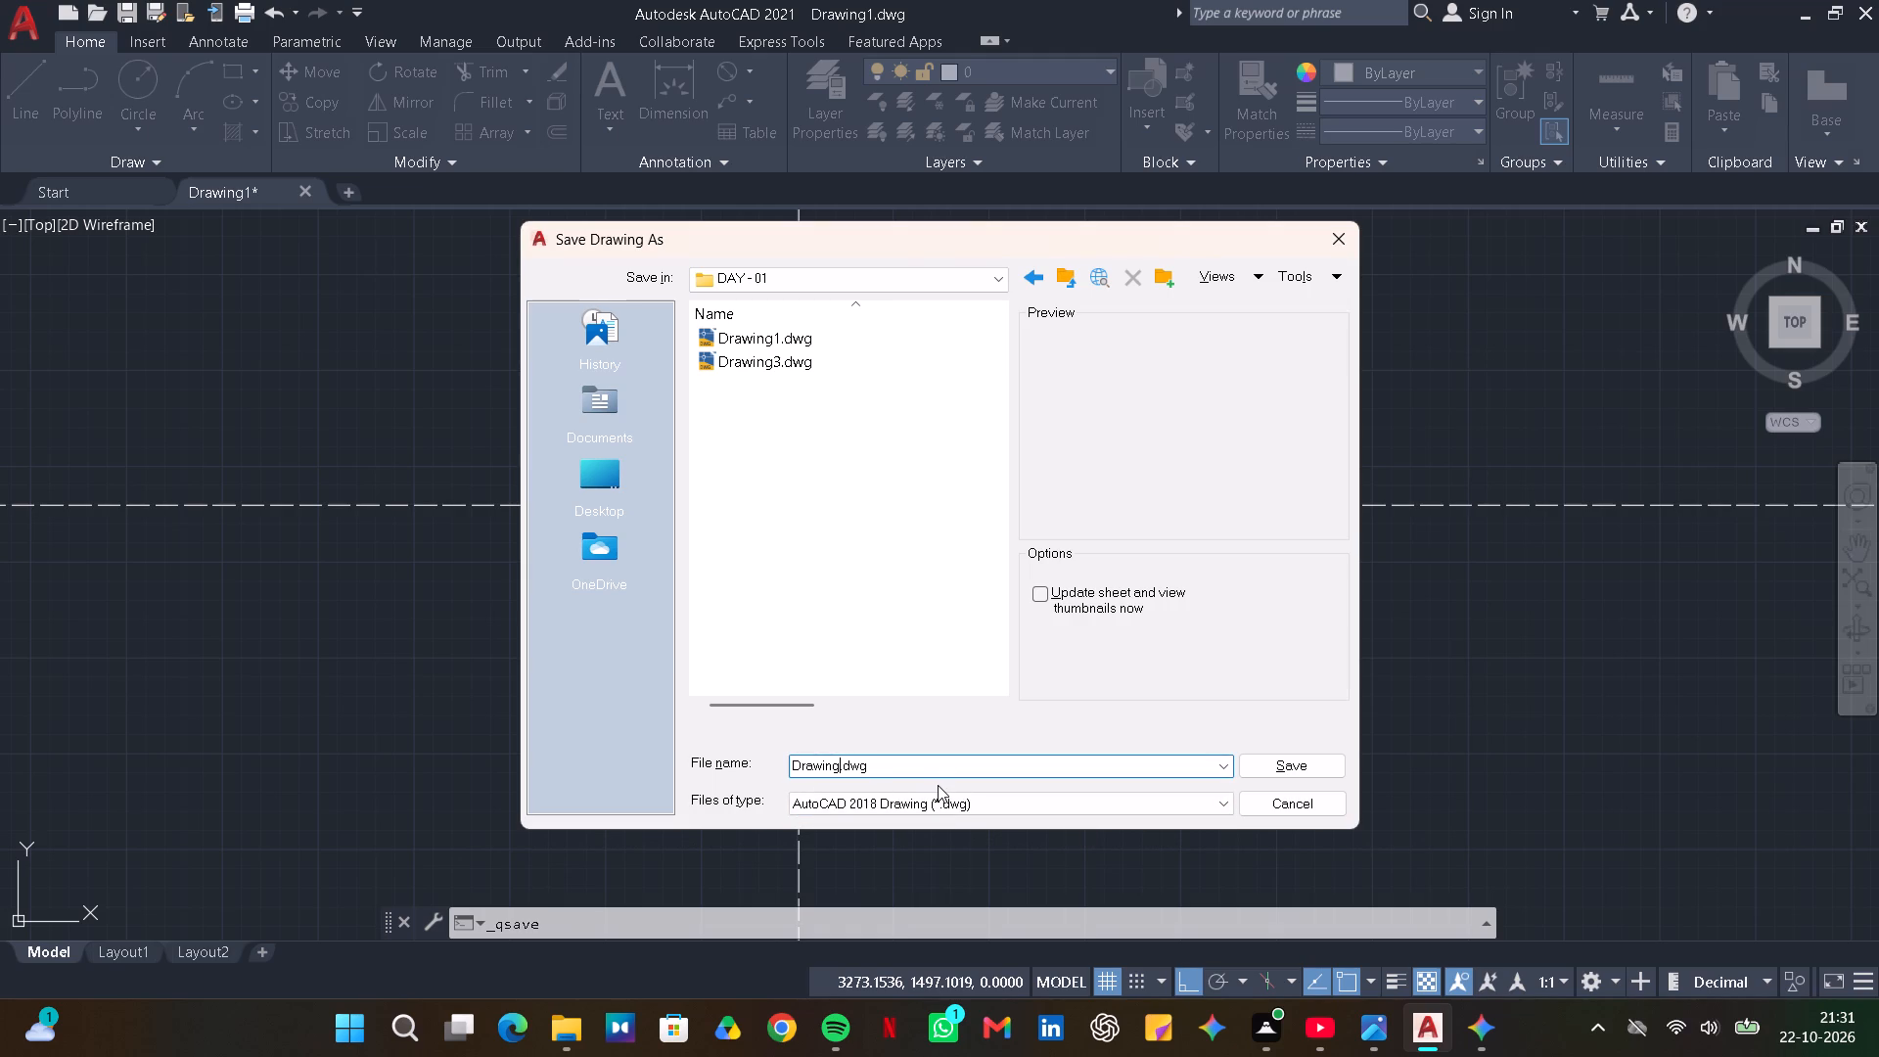
key(4)
click(1298, 758)
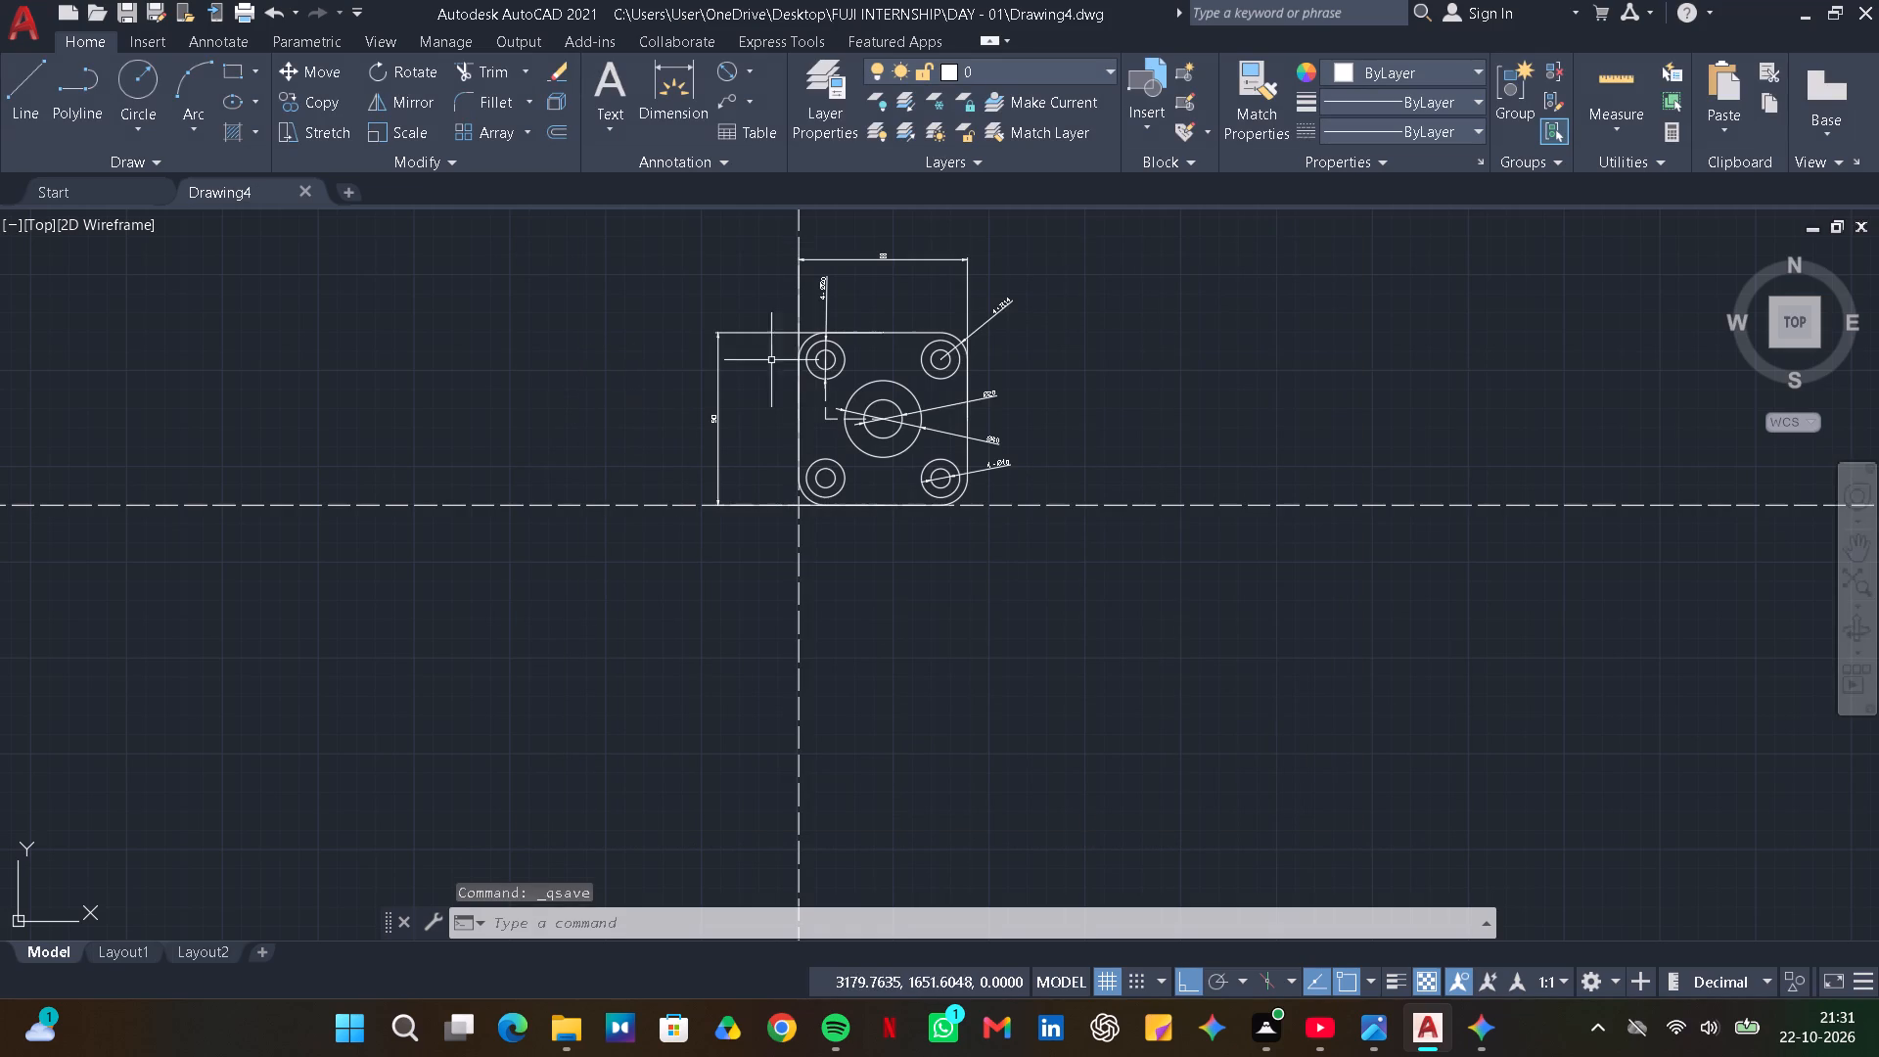
key(ctrl+s)
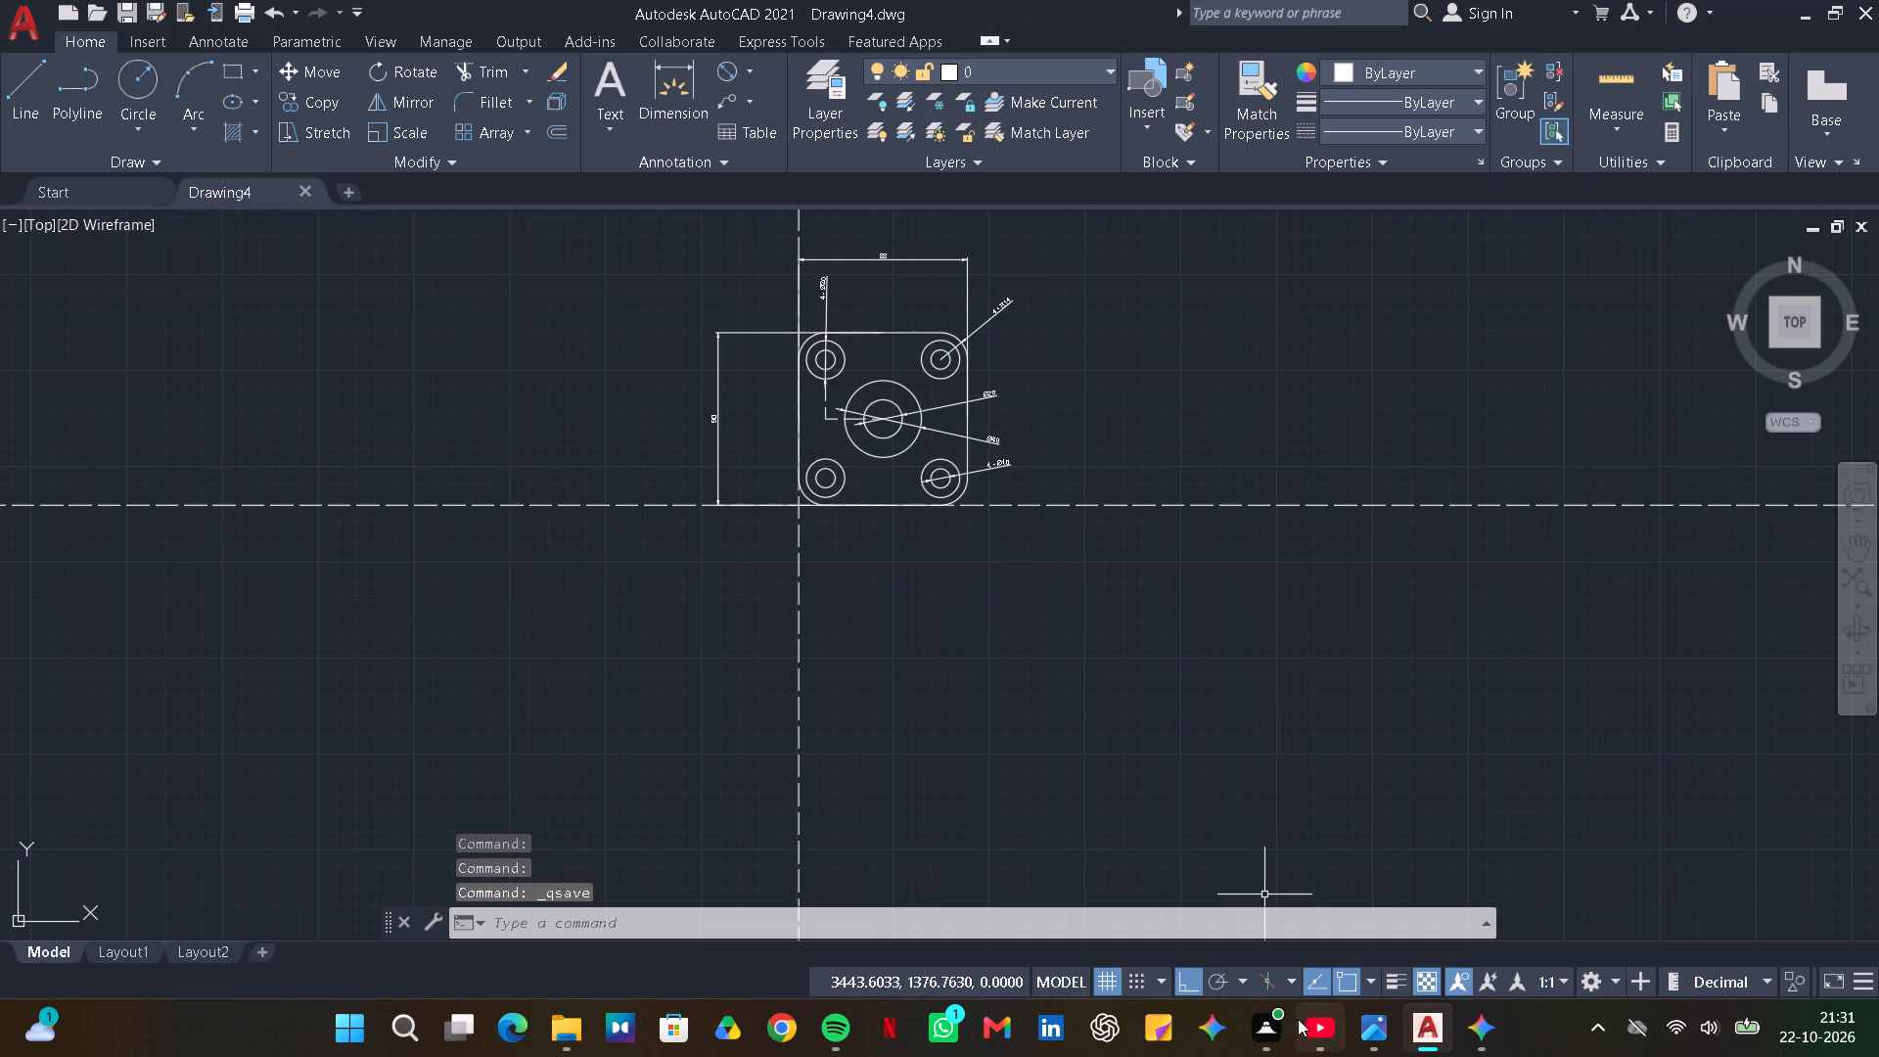